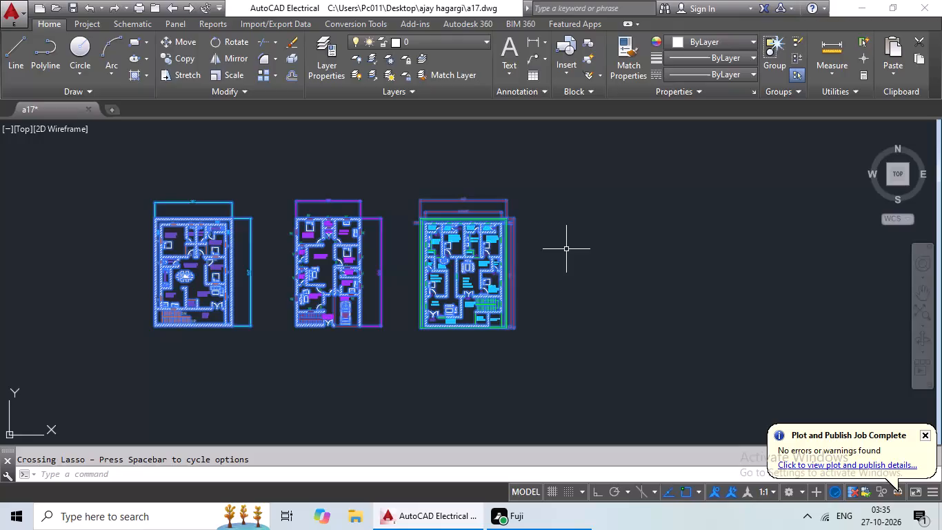
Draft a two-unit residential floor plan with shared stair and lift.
Erase the three selected floor plans from the drawing.
key(Delete)
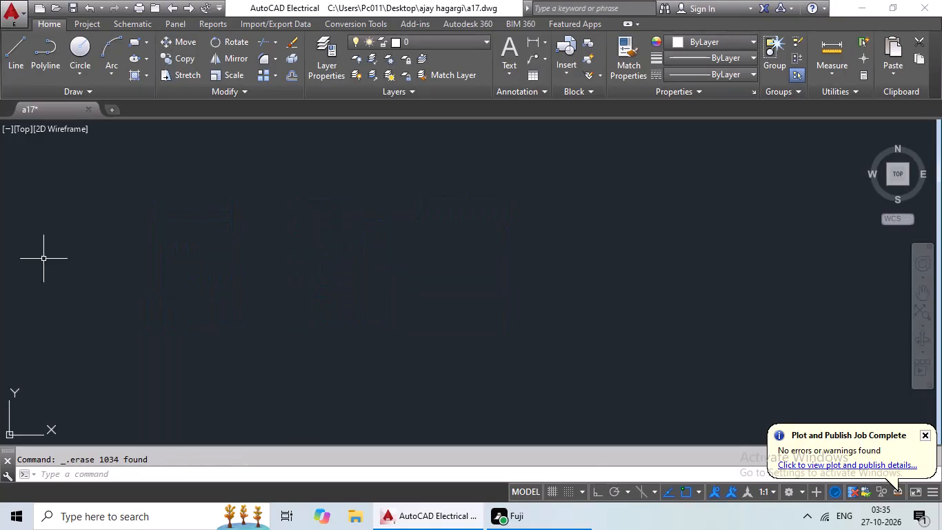
With Ortho on, draw a closed rectangular outline of lines, 42' wide and 62'6" high.
text(lo)
click(132, 277)
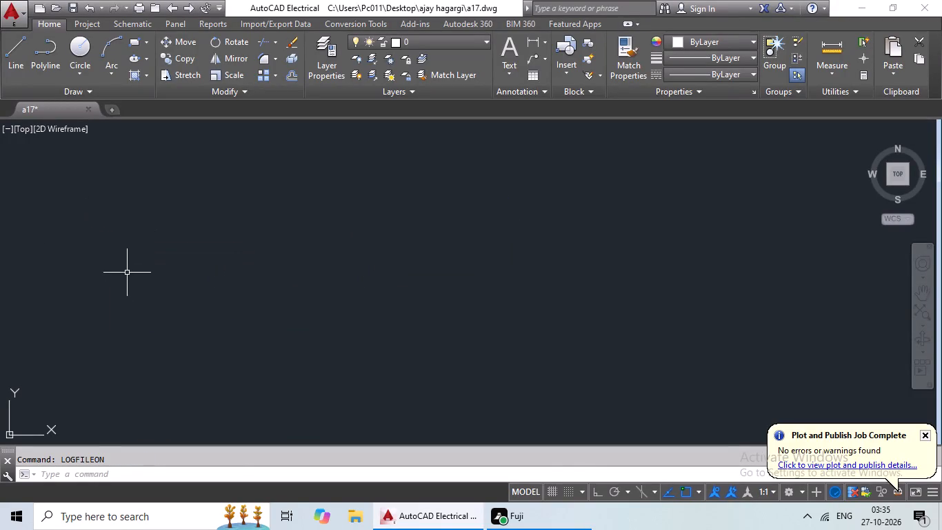
click(15, 68)
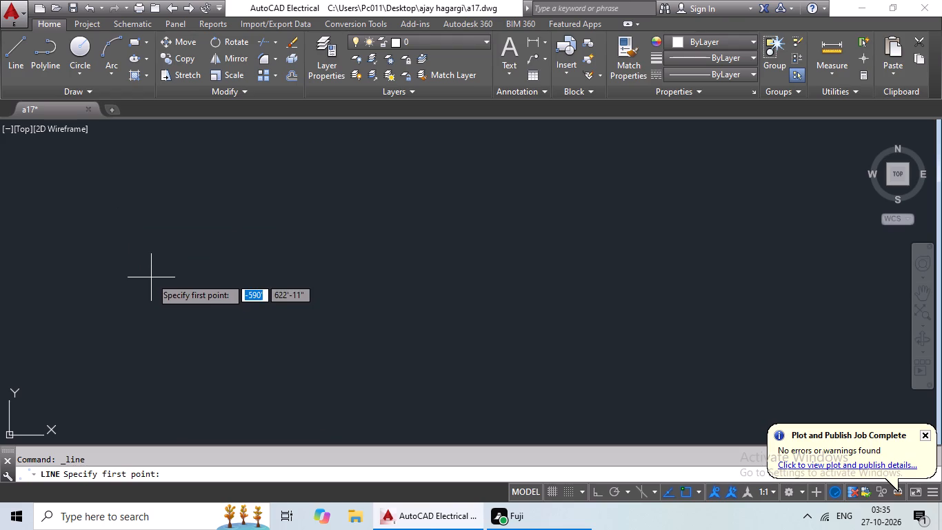
click(11, 72)
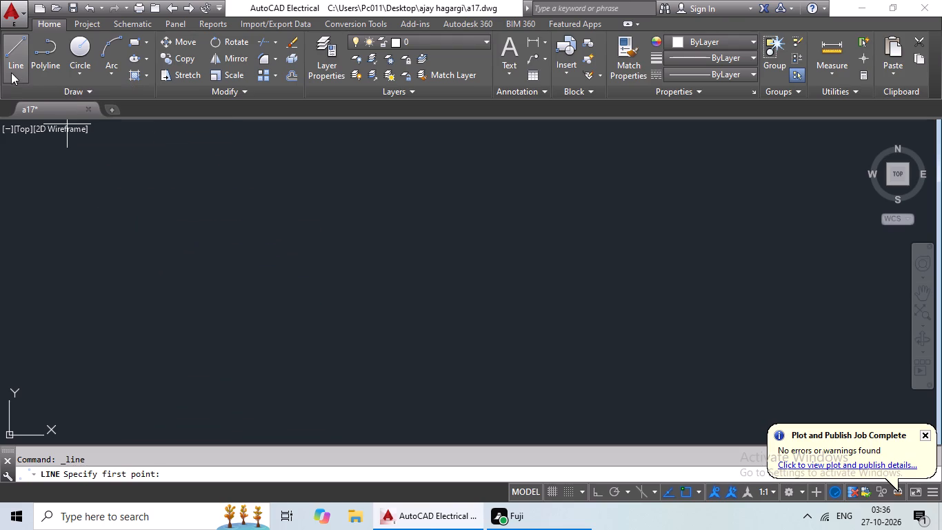
click(121, 190)
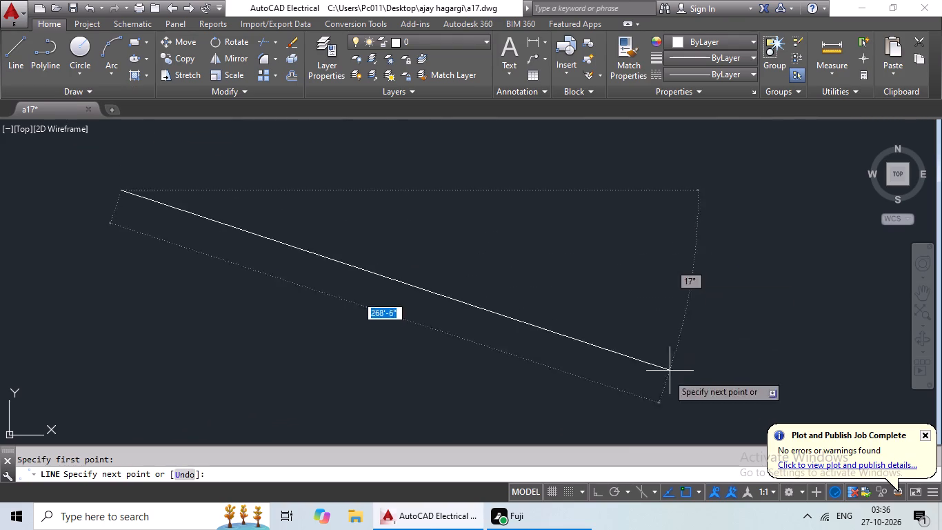
click(597, 495)
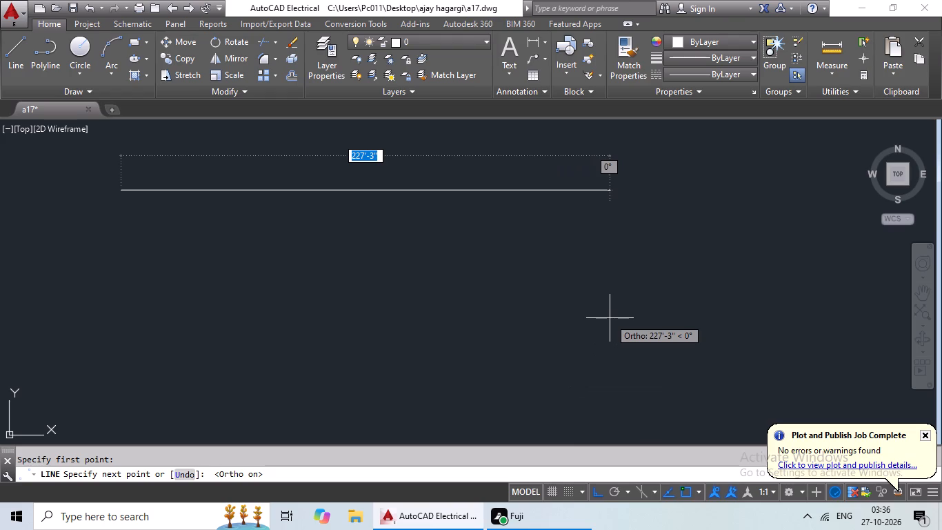
text(42)
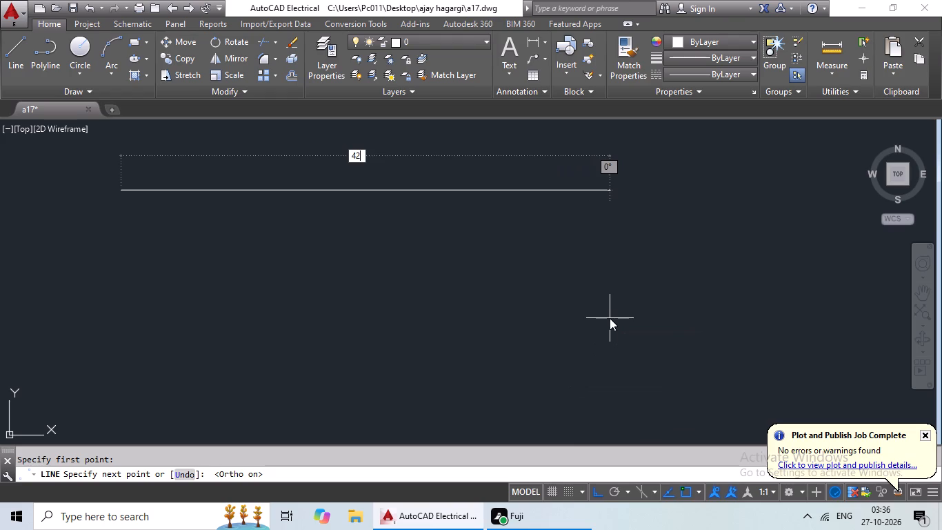
text('\)
key(BackSpace)
key(Return)
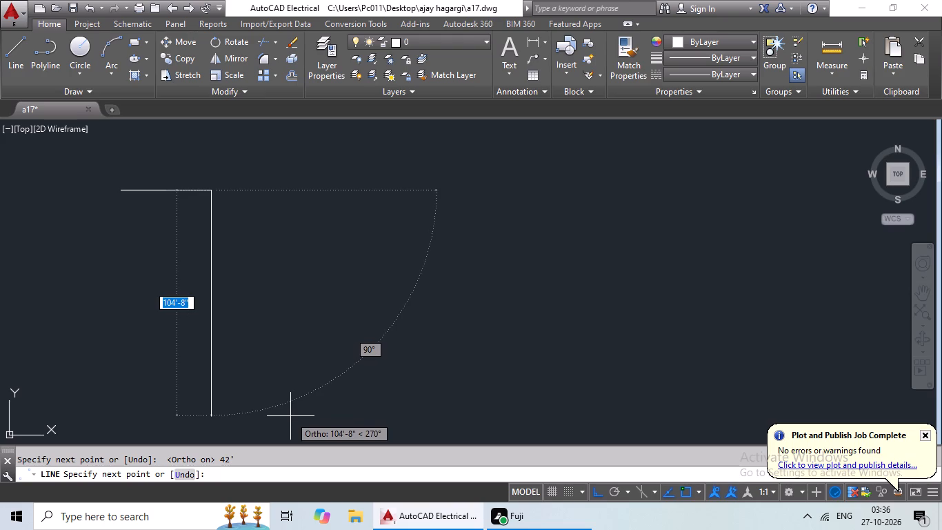
key(6)
key(2)
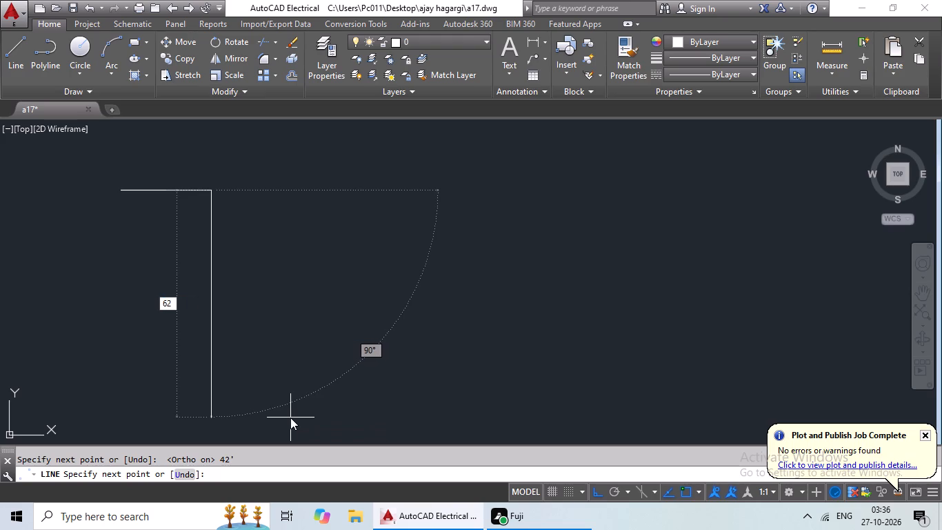
text('6")
key(Return)
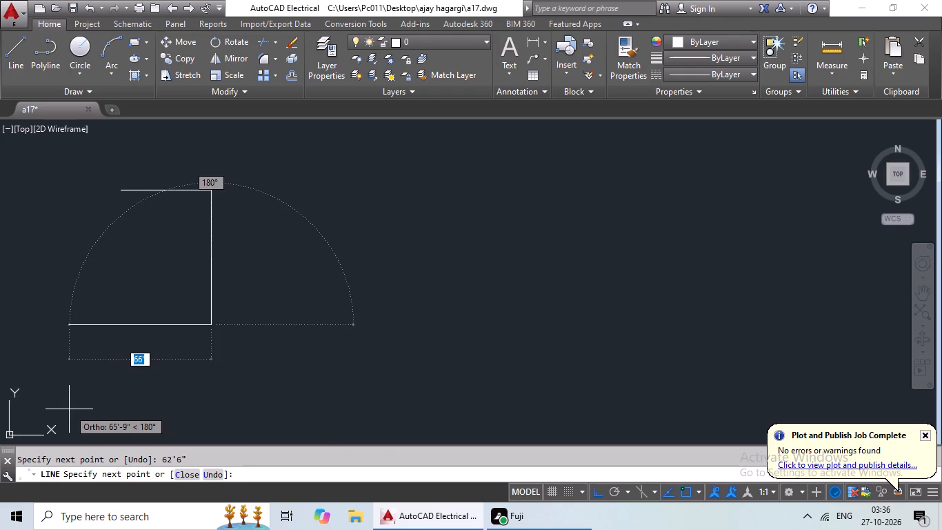
text(42')
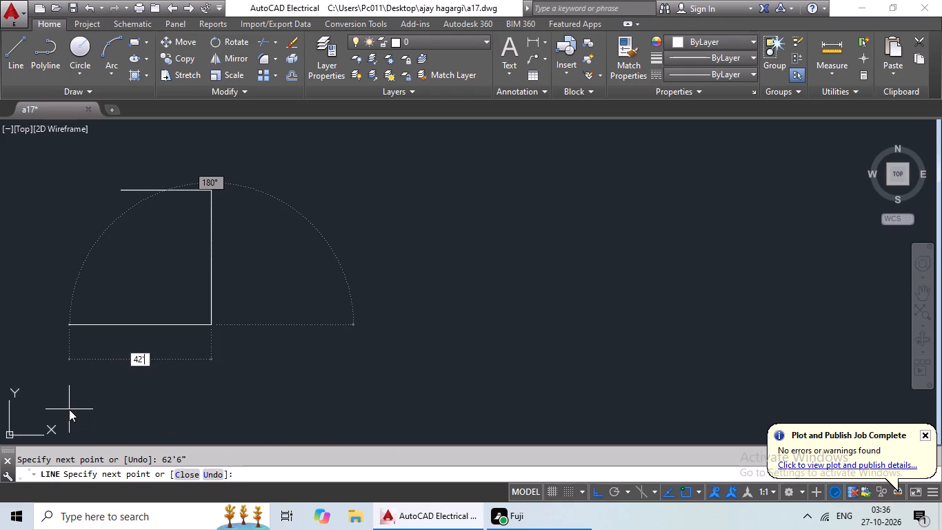
key(Return)
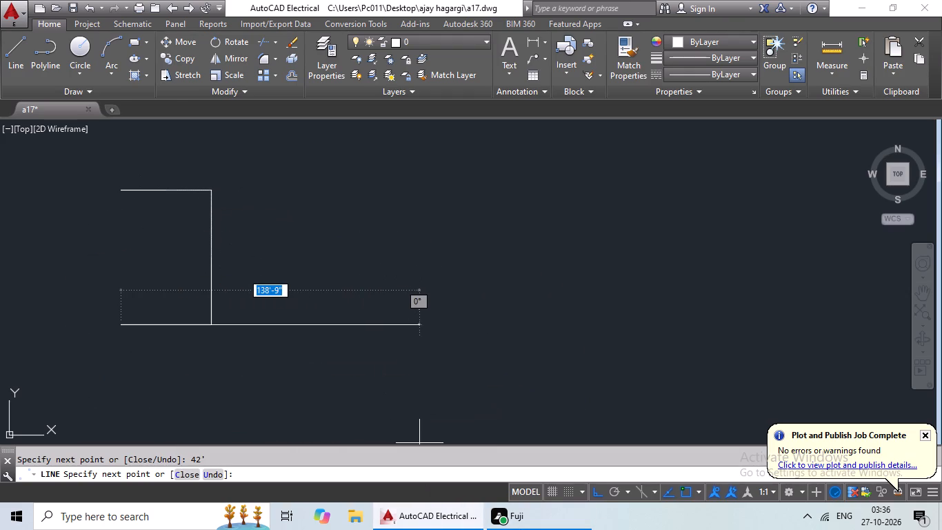
drag(121, 190, 130, 198)
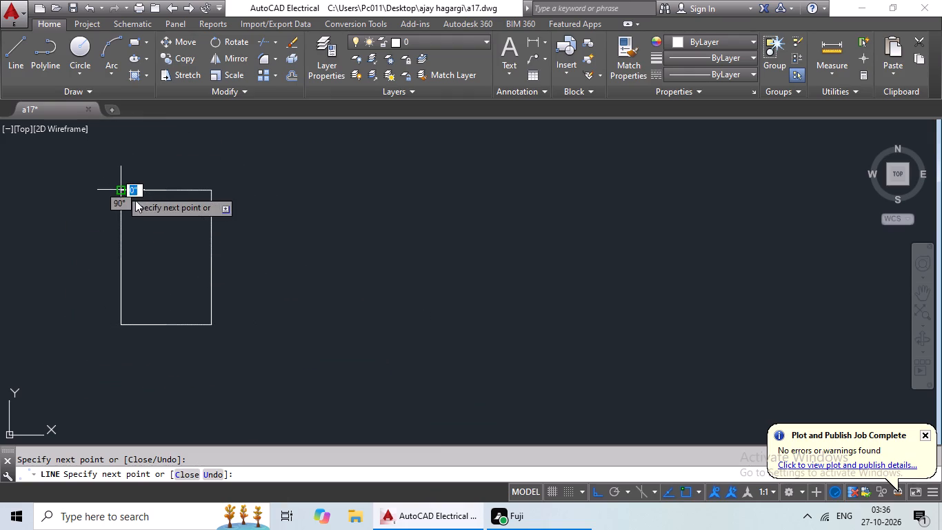
key(Escape)
Offset all four sides of the rectangle 9" inward to form the outer walls.
middle_drag(161, 237, 314, 295)
middle_click(315, 296)
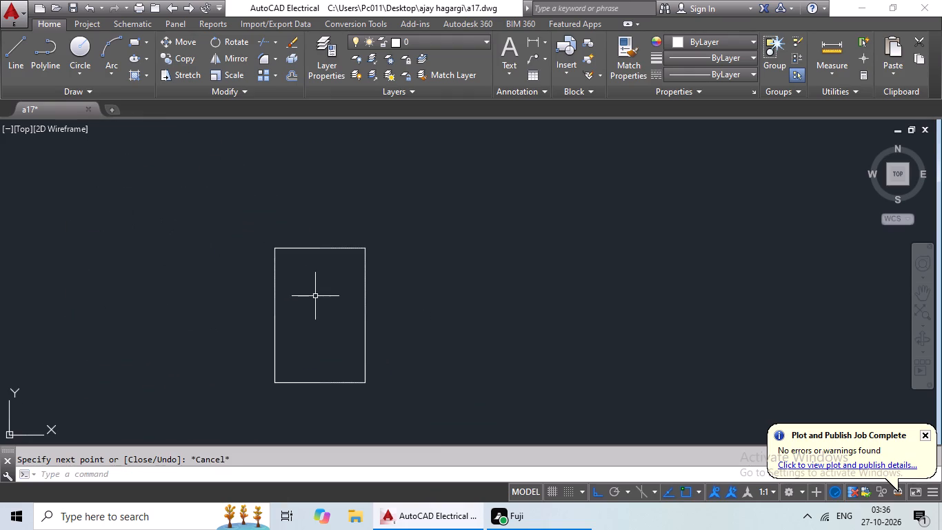
middle_drag(315, 296, 329, 248)
scroll(381, 241, down, 3)
middle_drag(392, 244, 269, 244)
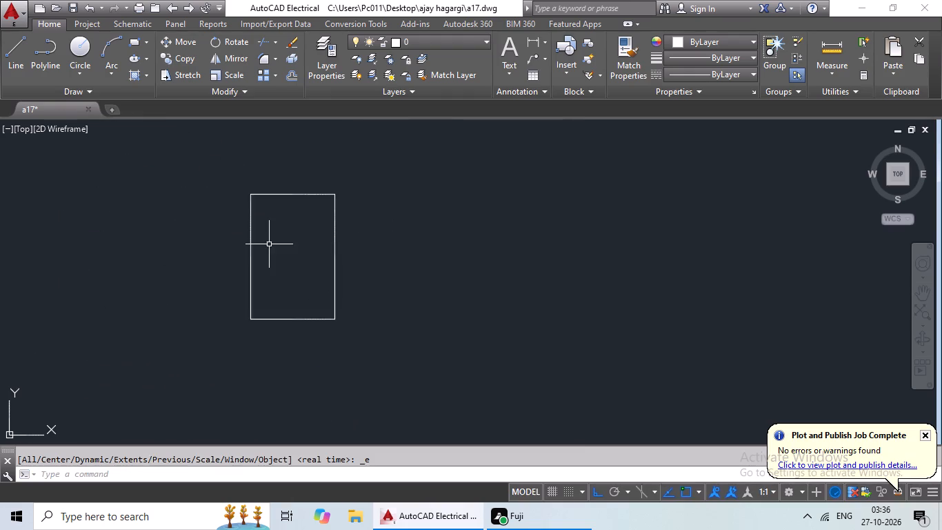
scroll(279, 239, up, 3)
scroll(279, 239, down, 2)
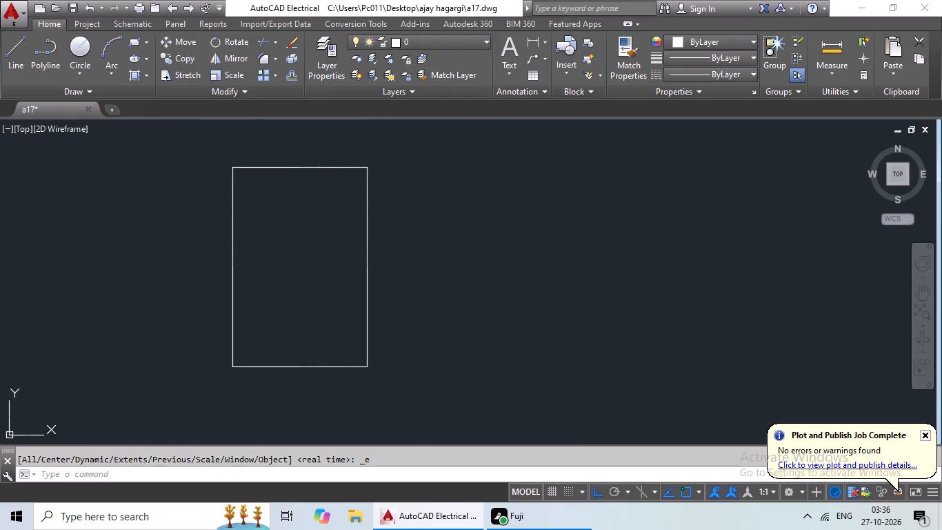
key(Escape)
key(Escape)
key(Escape)
key(o)
key(Return)
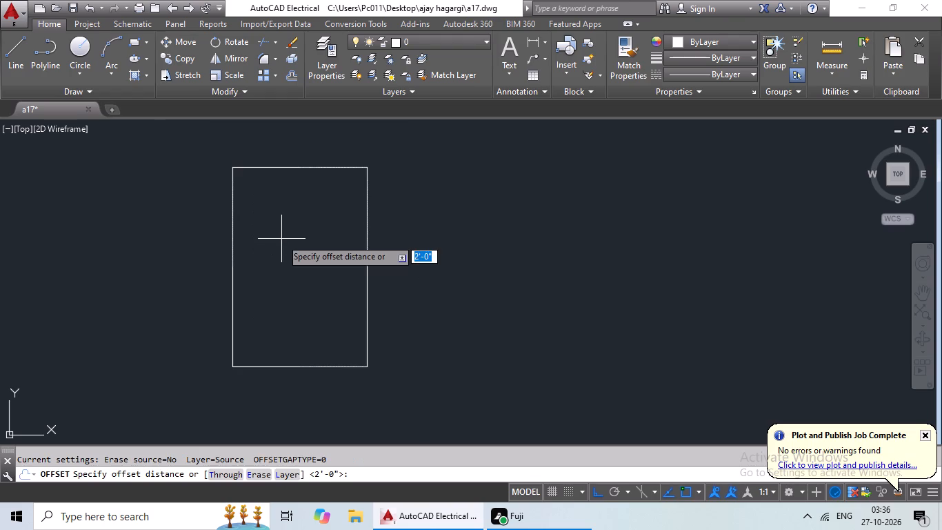
text(9")
key(Return)
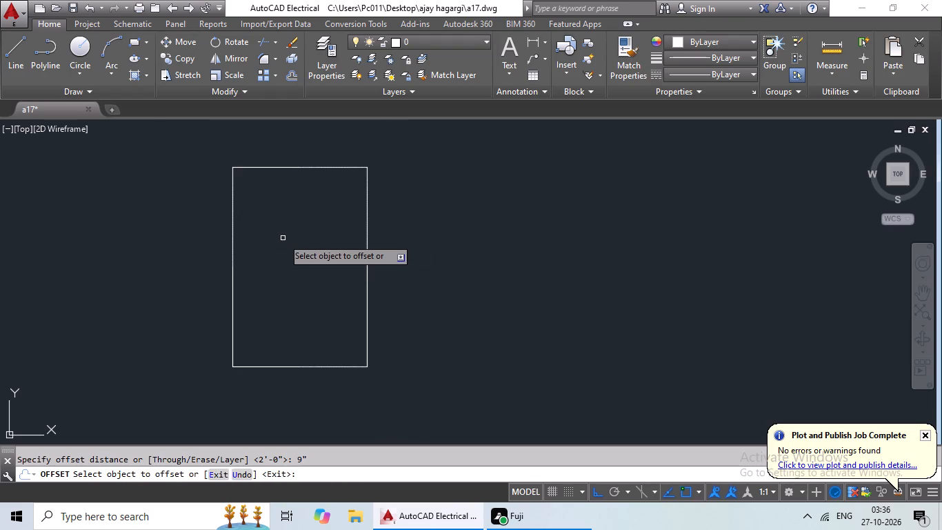
click(234, 255)
click(286, 255)
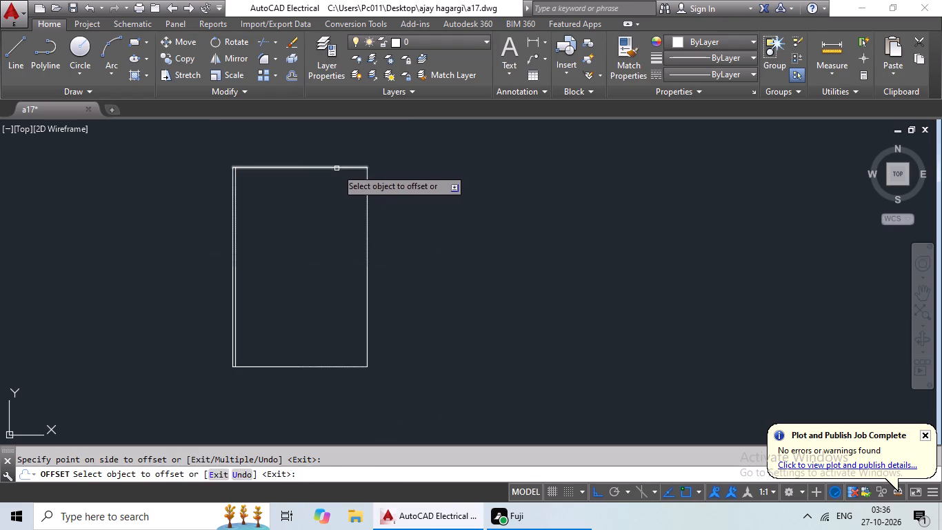
drag(337, 168, 335, 175)
click(326, 228)
drag(368, 190, 320, 201)
click(319, 202)
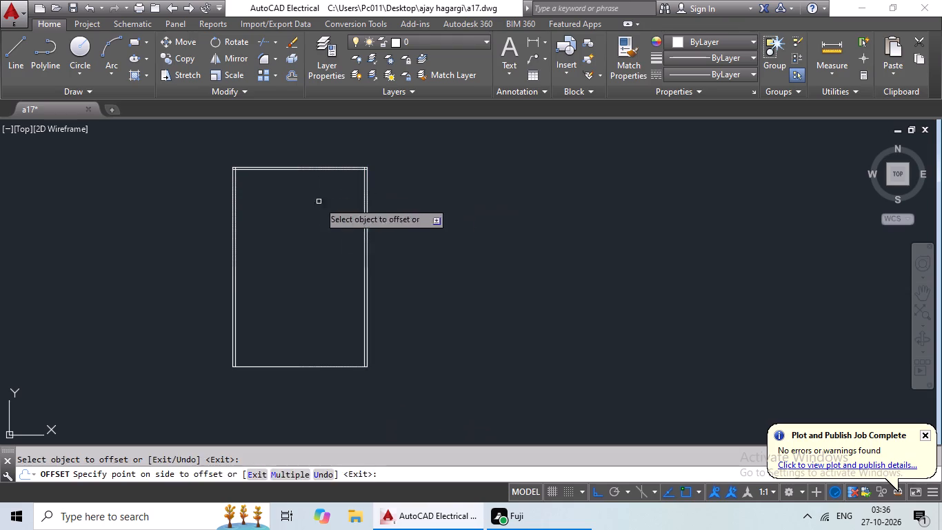
drag(289, 367, 299, 337)
click(306, 297)
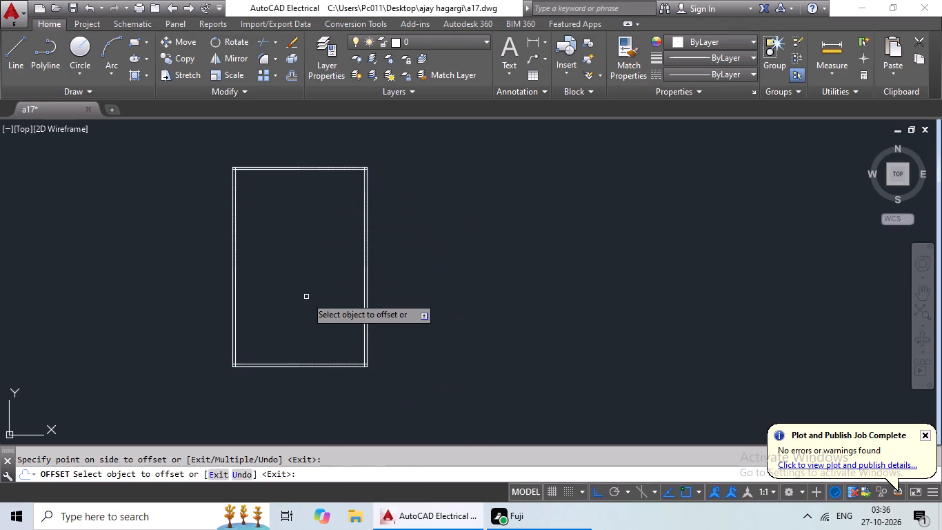
key(Escape)
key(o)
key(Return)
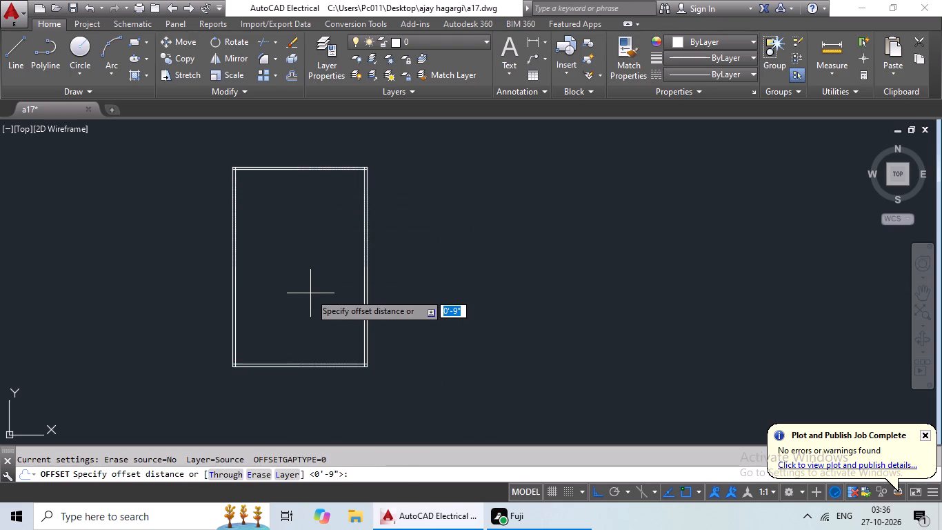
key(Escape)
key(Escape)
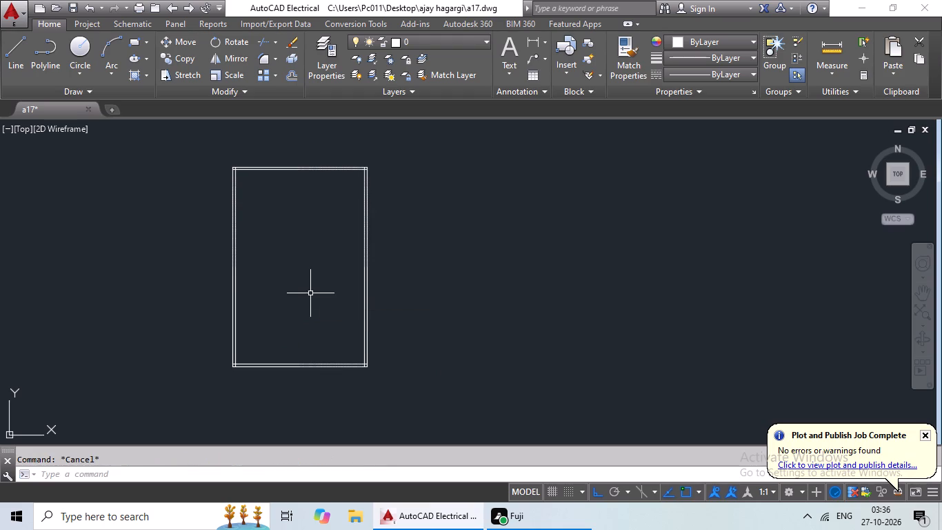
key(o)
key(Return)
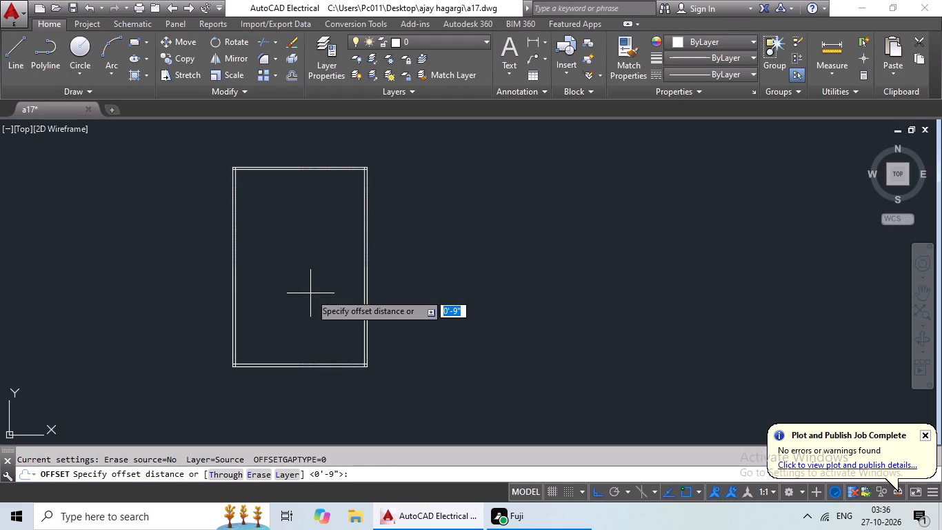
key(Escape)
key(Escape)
Offset the inner line of the left wall 12' into the building.
key(o)
key(Return)
text(12')
key(Return)
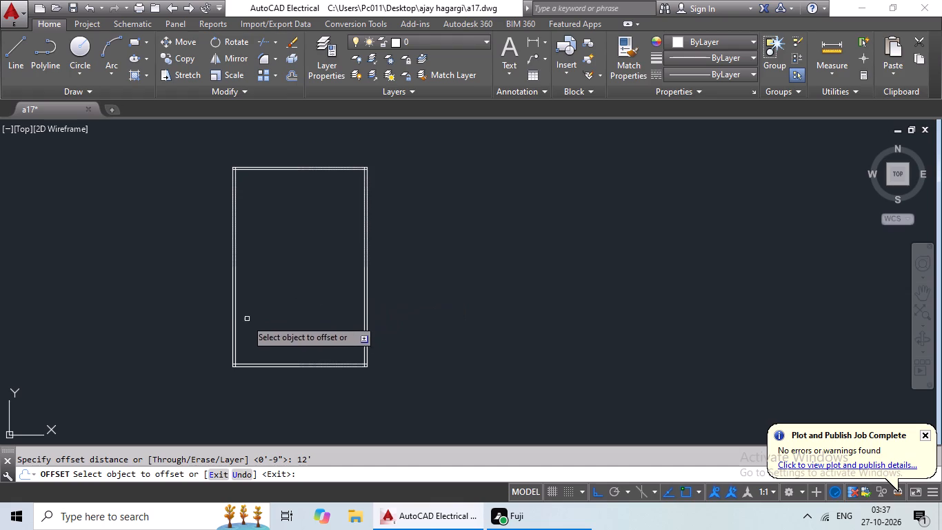
drag(235, 326, 250, 323)
click(297, 317)
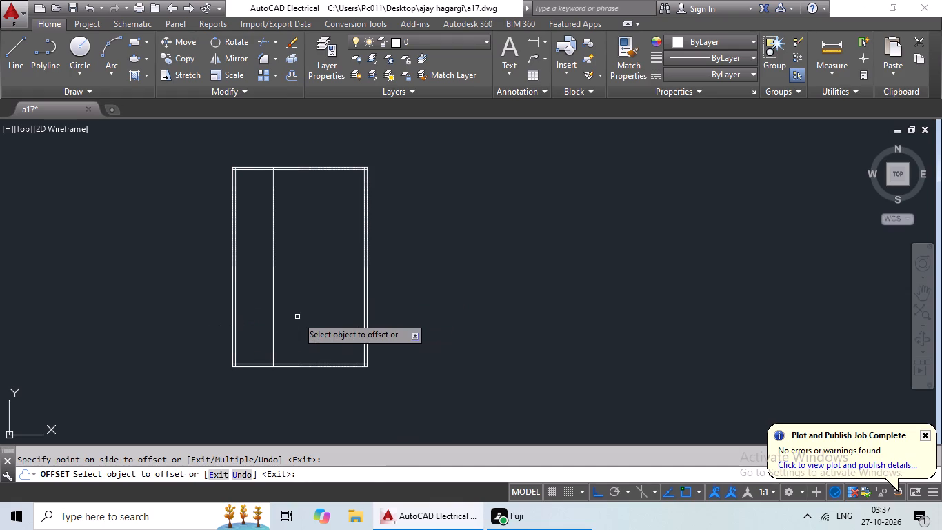
key(Escape)
key(Escape)
Offset the new vertical interior line 6" to the right to form a partition wall.
key(o)
key(Return)
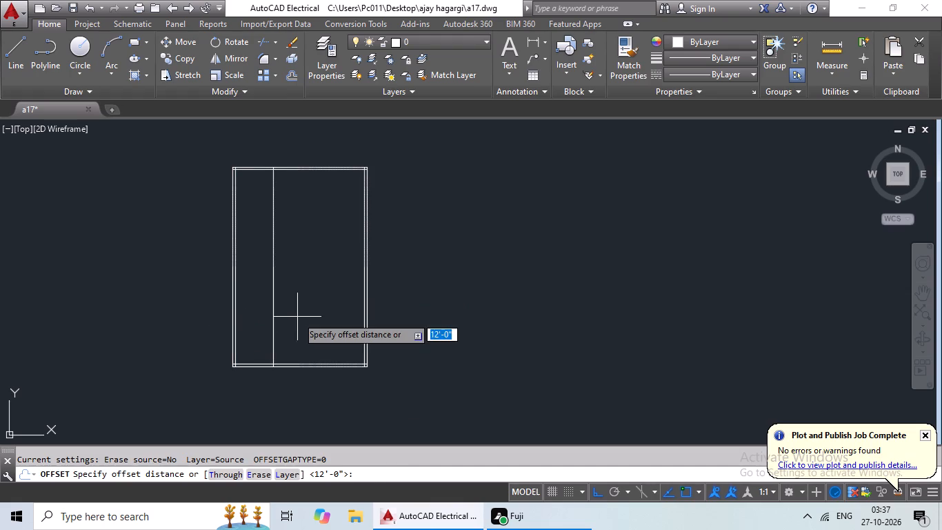
key(6)
key(shift+quotedbl)
key(Return)
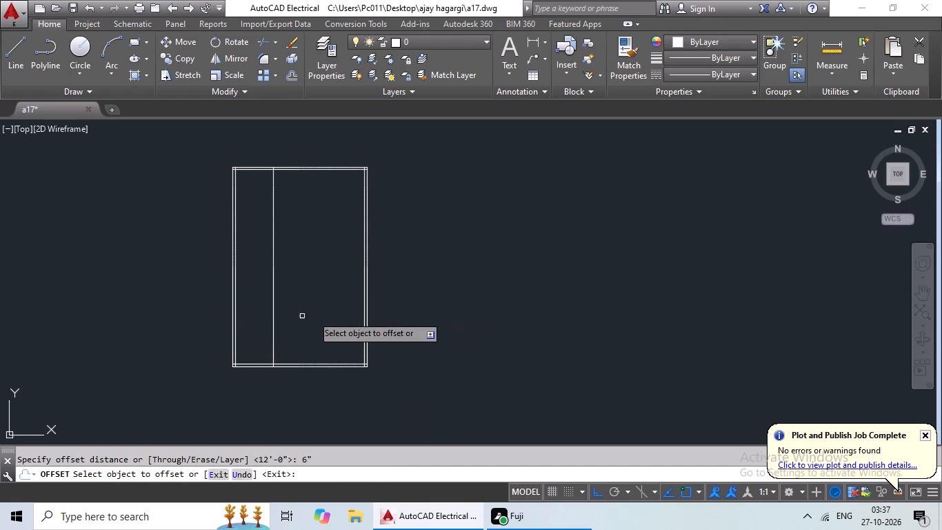
click(272, 342)
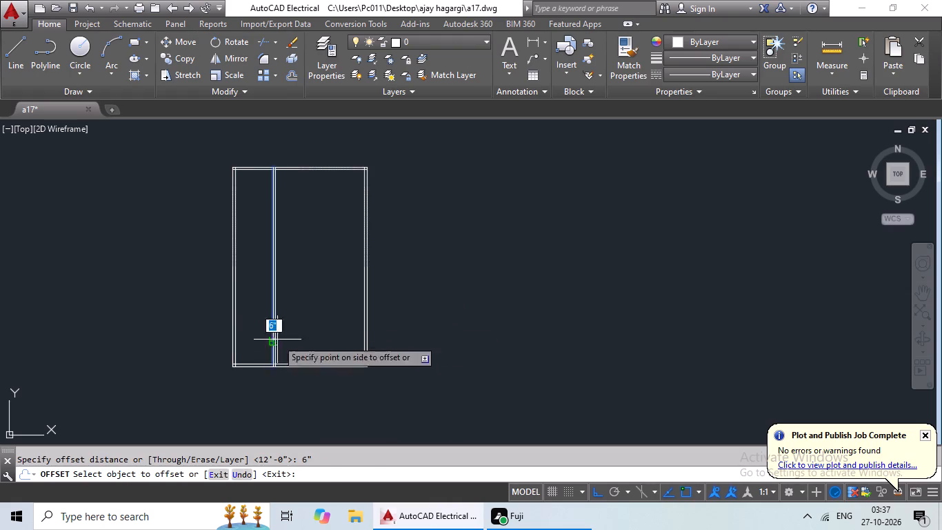
click(291, 333)
key(Escape)
key(Escape)
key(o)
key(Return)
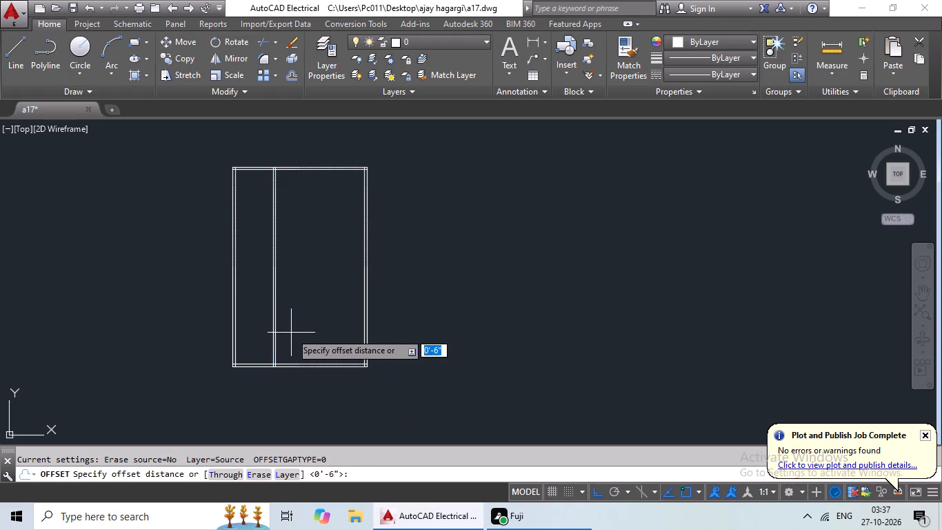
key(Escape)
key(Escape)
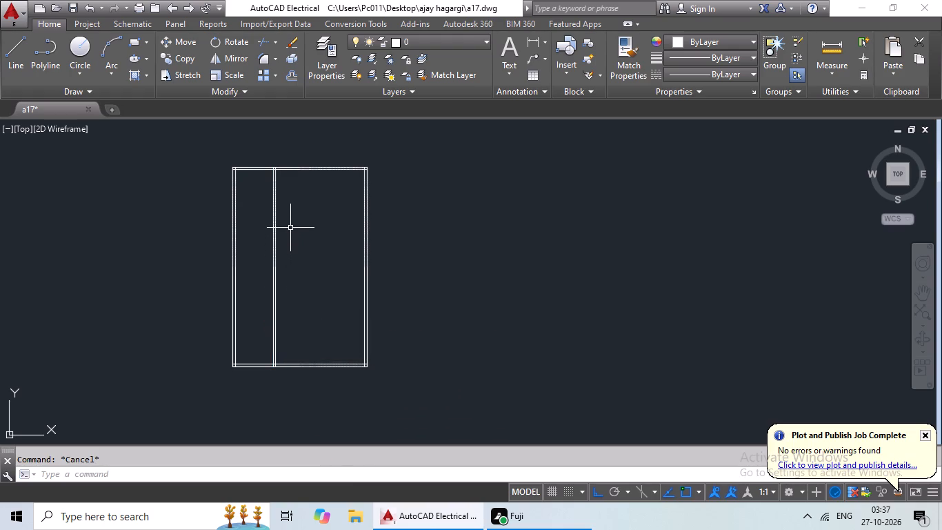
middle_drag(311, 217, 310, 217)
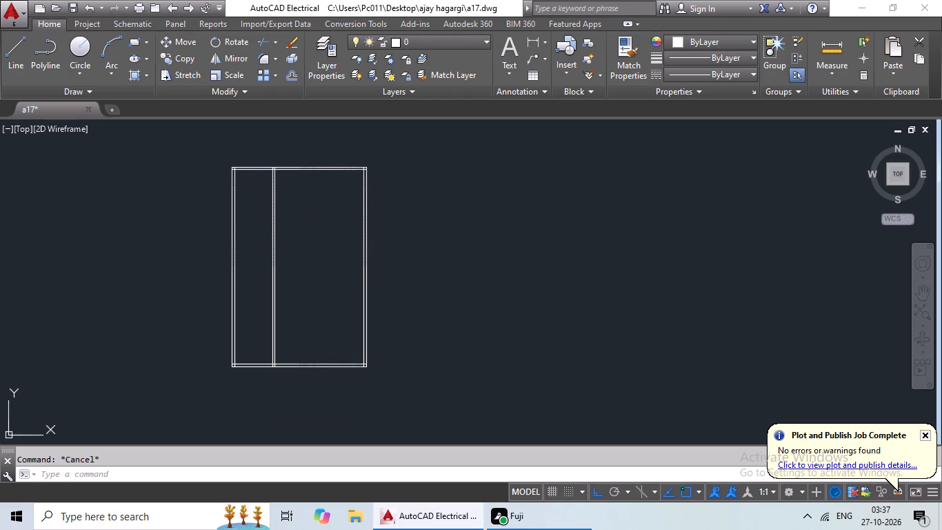
Delete both vertical lines of the interior partition wall.
middle_drag(310, 217, 305, 228)
key(Escape)
key(Escape)
key(Escape)
drag(303, 223, 254, 266)
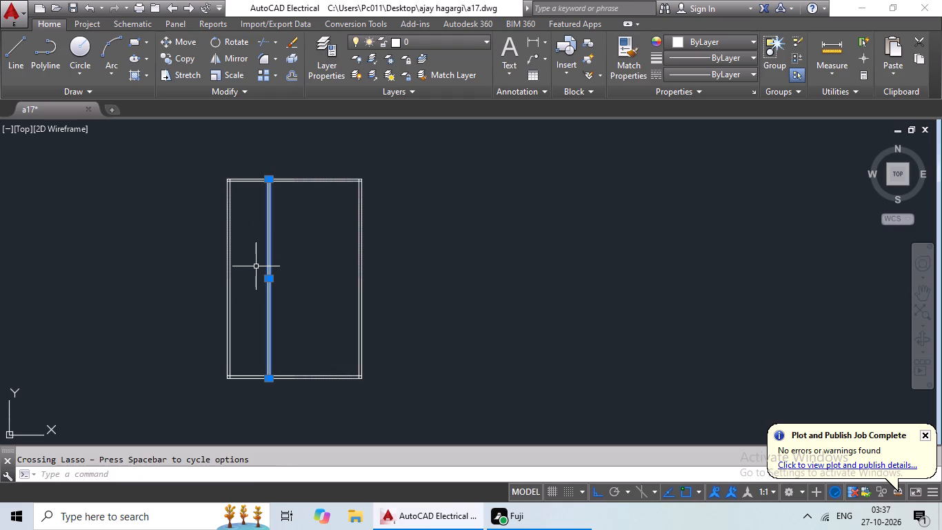
key(Delete)
key(Escape)
key(Escape)
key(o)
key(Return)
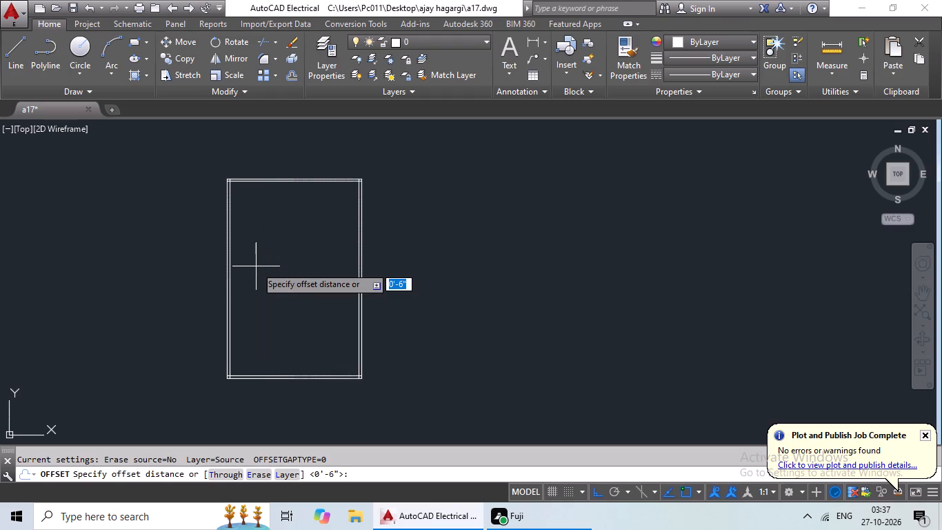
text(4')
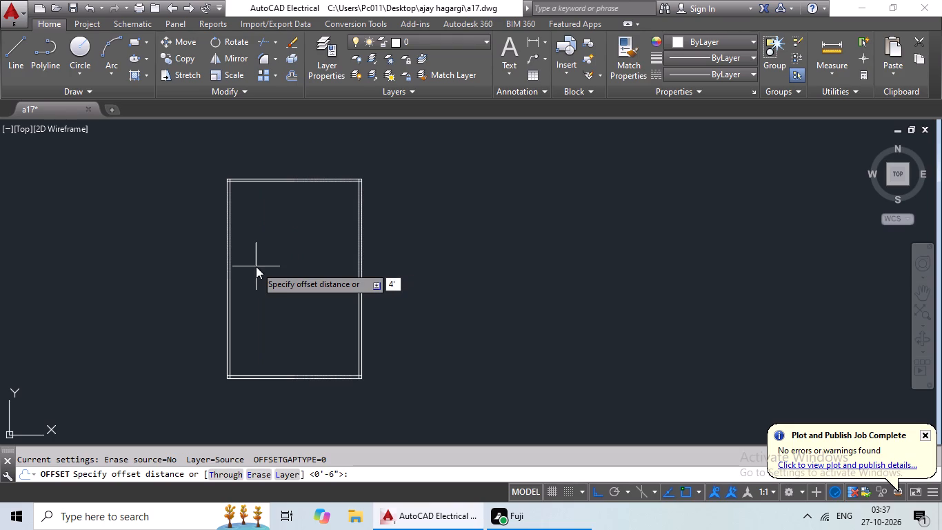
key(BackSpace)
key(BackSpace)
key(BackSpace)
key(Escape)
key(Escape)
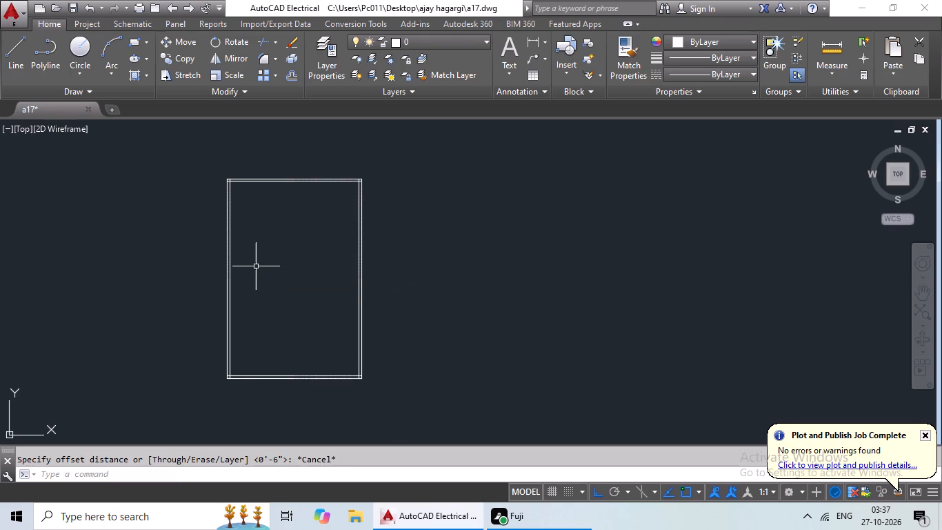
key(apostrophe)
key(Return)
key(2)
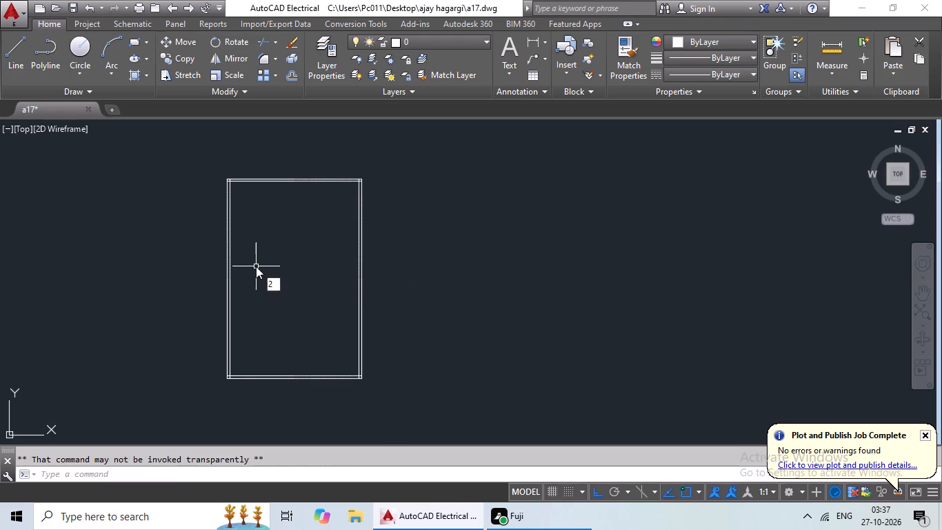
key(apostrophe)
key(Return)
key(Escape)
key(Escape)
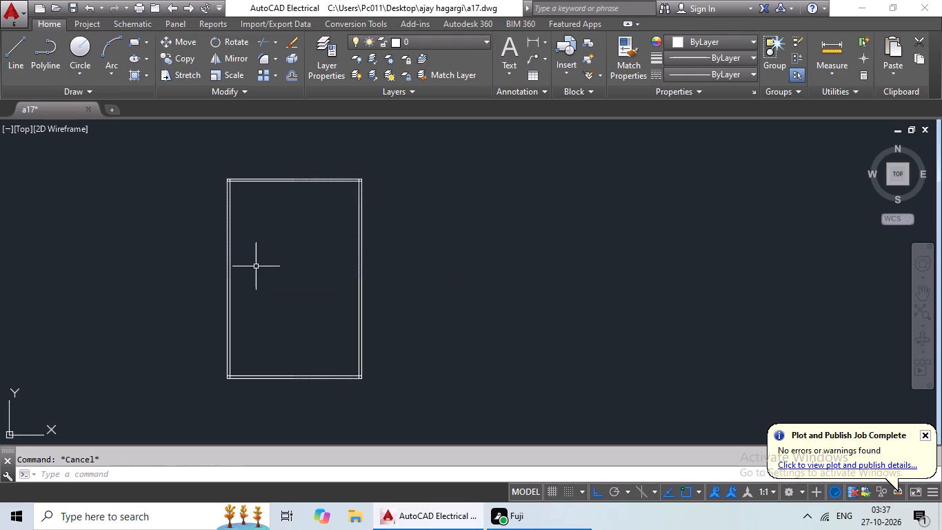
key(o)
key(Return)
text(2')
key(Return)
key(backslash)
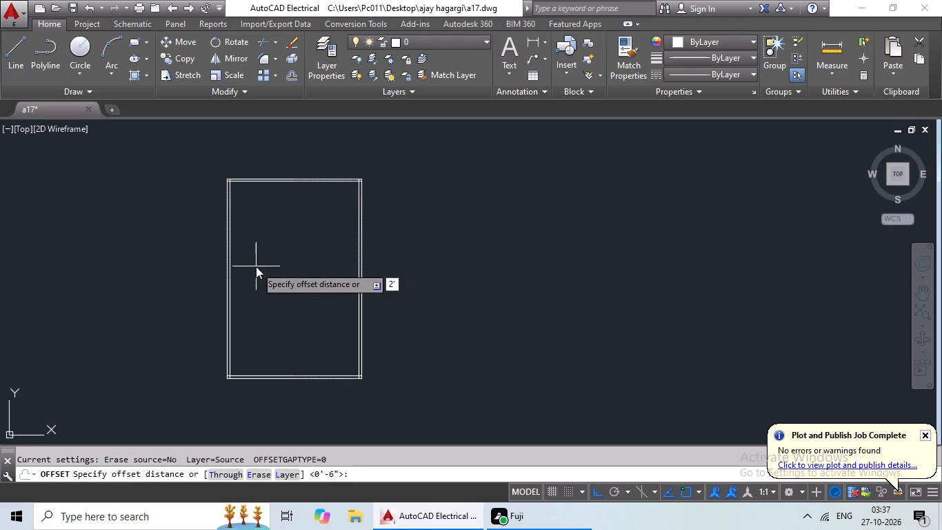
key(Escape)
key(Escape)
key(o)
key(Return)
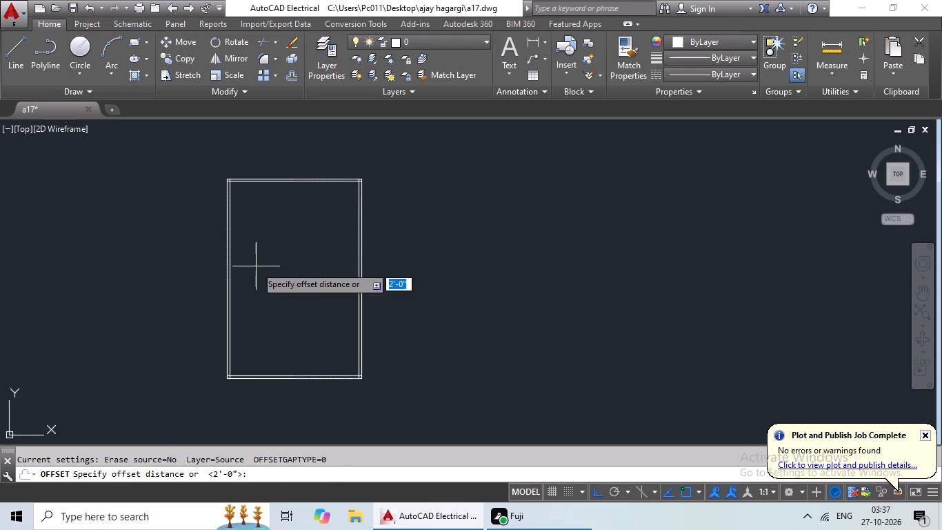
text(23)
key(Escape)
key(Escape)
Offset the top wall's outer line 2' upward outside the building and its inner line 2' downward into it.
key(o)
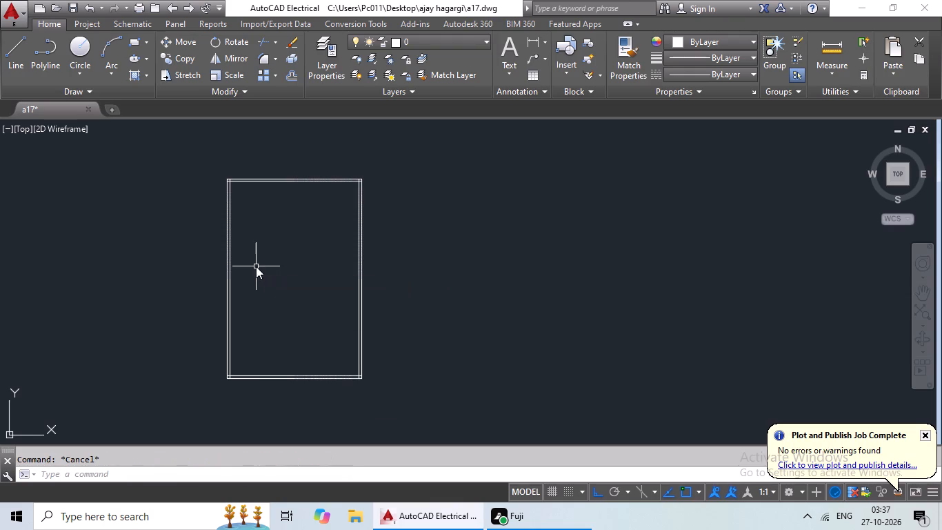
key(Return)
text(2')
key(Return)
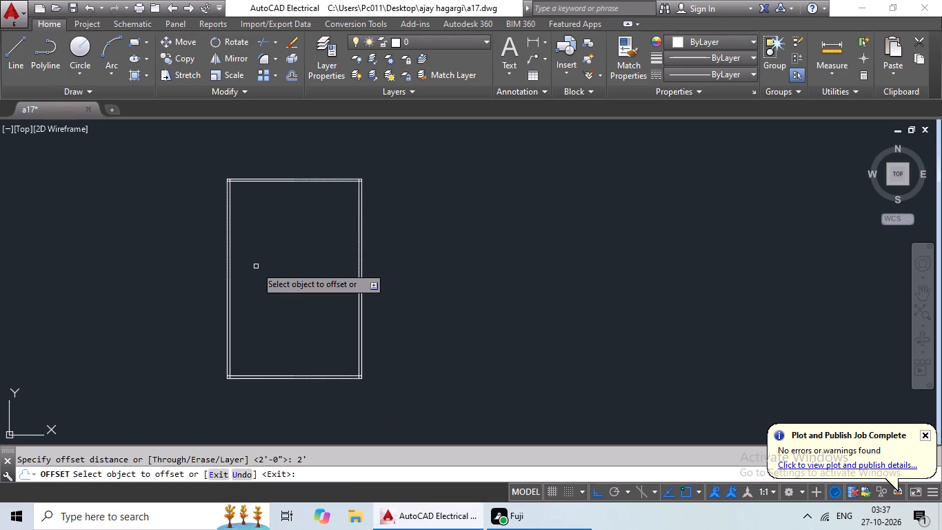
scroll(259, 175, up, 4)
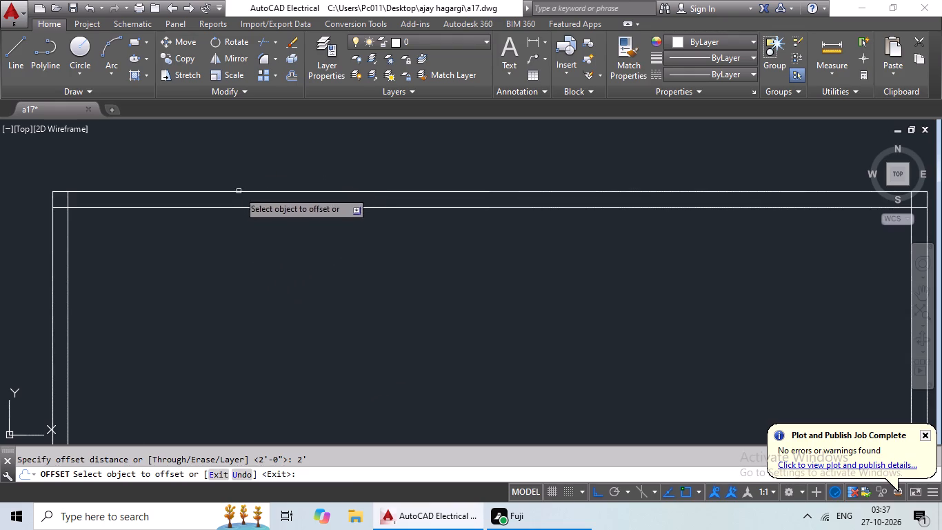
drag(237, 193, 239, 184)
click(259, 138)
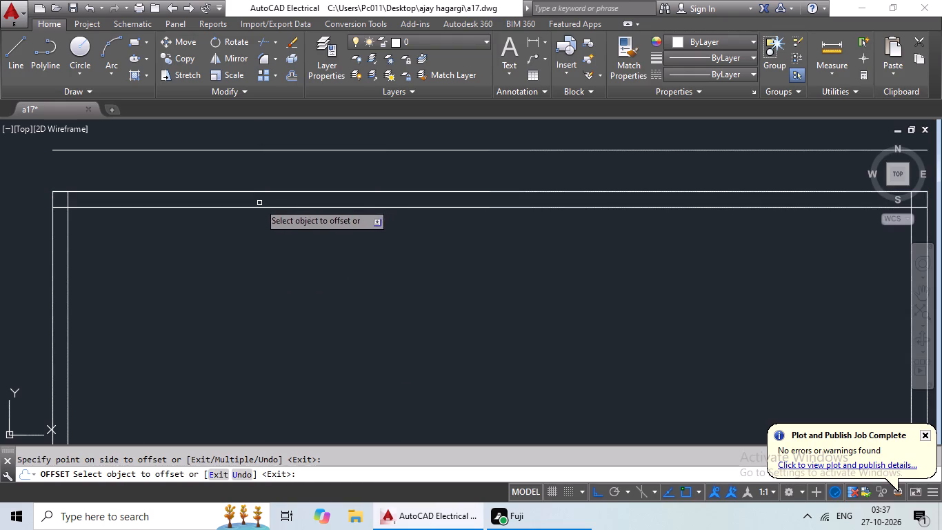
click(259, 208)
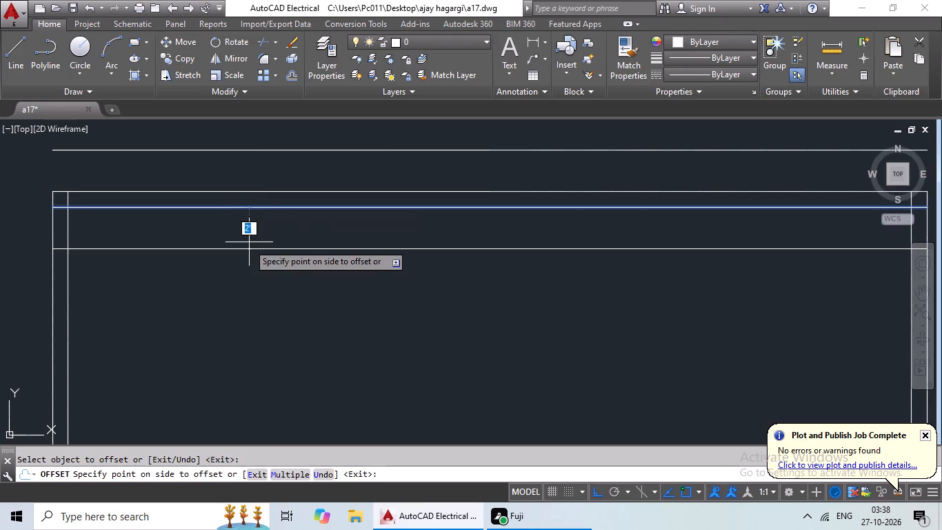
click(248, 244)
scroll(291, 209, down, 2)
middle_drag(295, 215, 303, 193)
scroll(304, 215, up, 1)
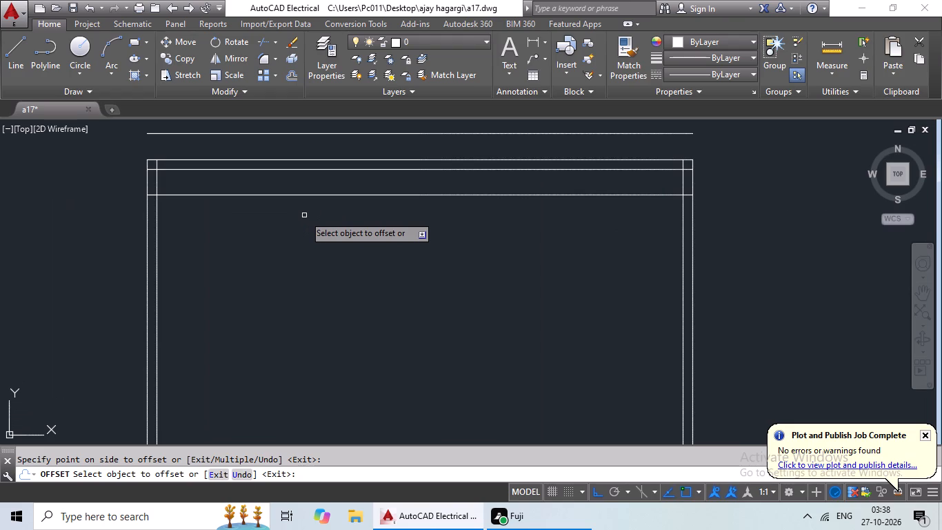
key(Escape)
key(Escape)
key(Escape)
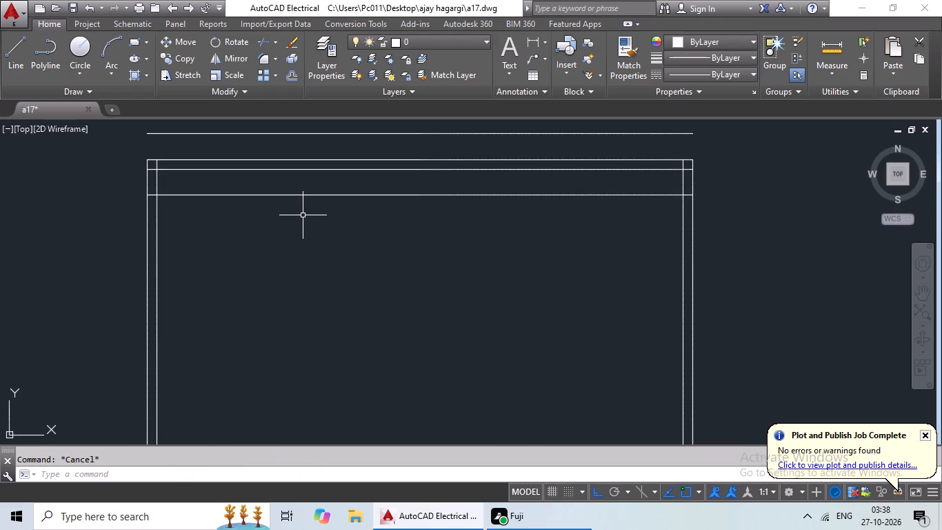
Offset the new horizontal line inside the building 6" downward and the one outside 6" upward to give both wall thickness.
key(o)
key(Return)
text(6")
key(Return)
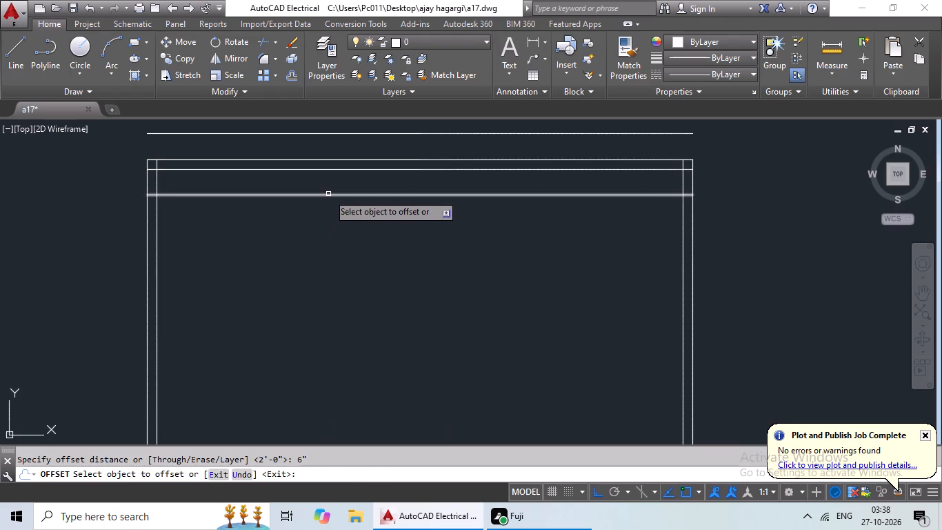
drag(328, 194, 328, 210)
click(325, 222)
middle_drag(336, 156, 321, 194)
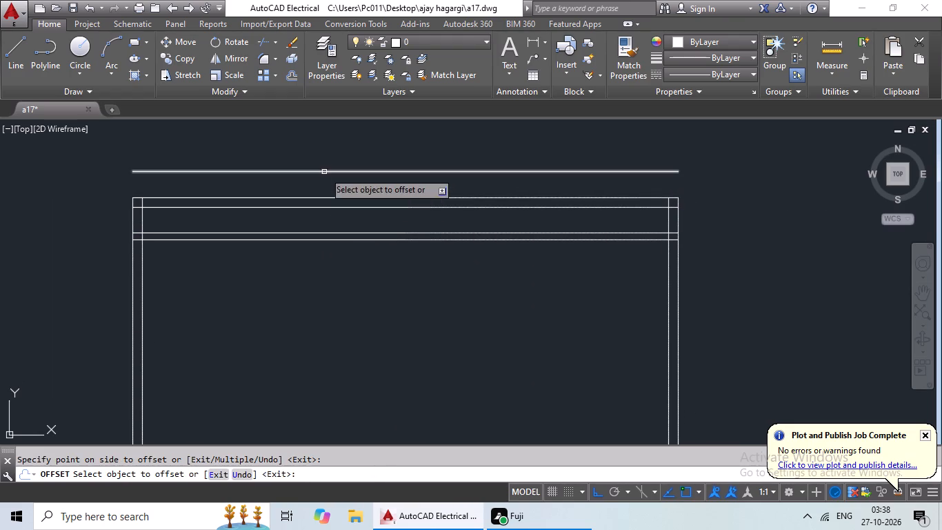
drag(324, 172, 330, 161)
click(351, 131)
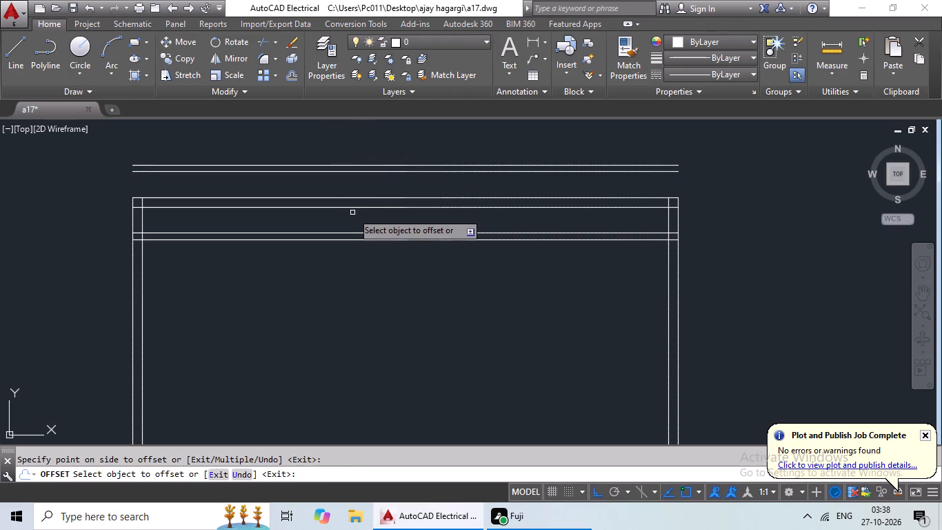
key(Escape)
key(Escape)
key(Escape)
key(Escape)
key(Escape)
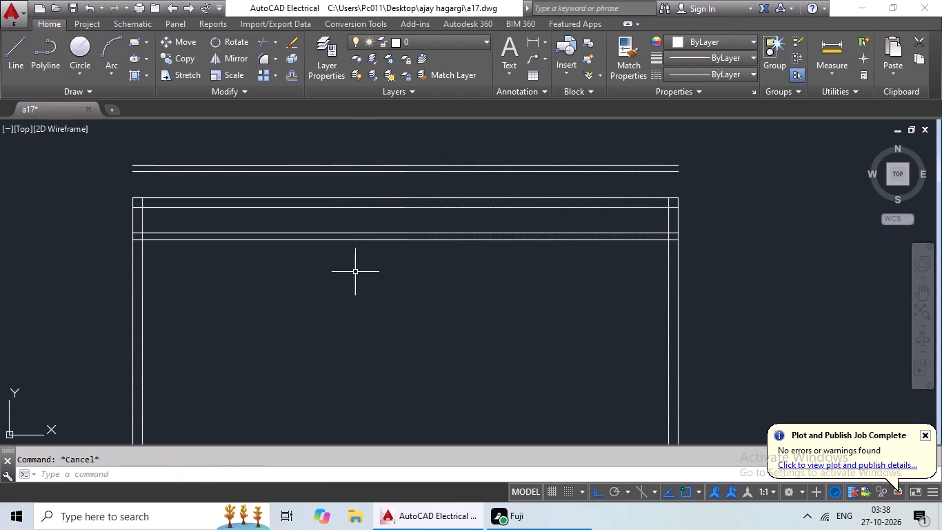
key(Escape)
key(Escape)
key(Escape)
key(Escape)
Offset the inner line of the left wall 12' into the building.
key(o)
key(Escape)
key(Escape)
key(o)
key(Return)
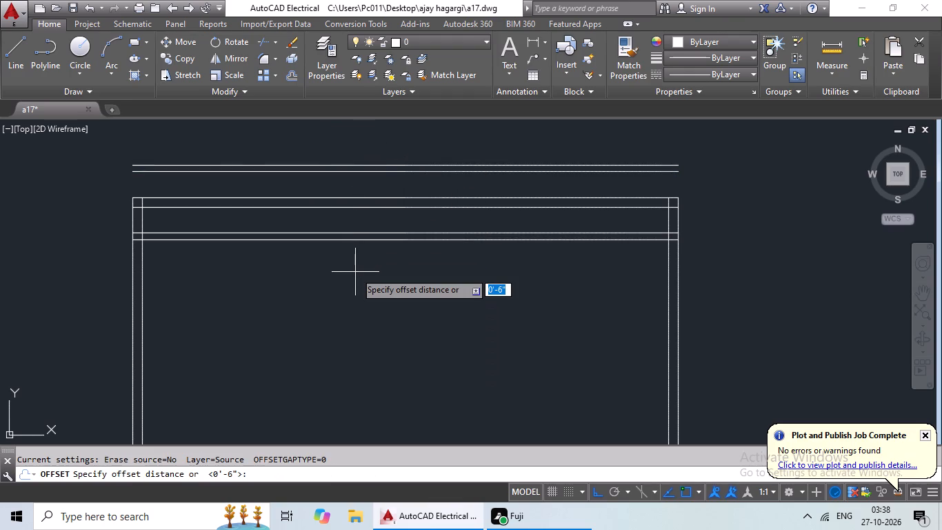
text(12')
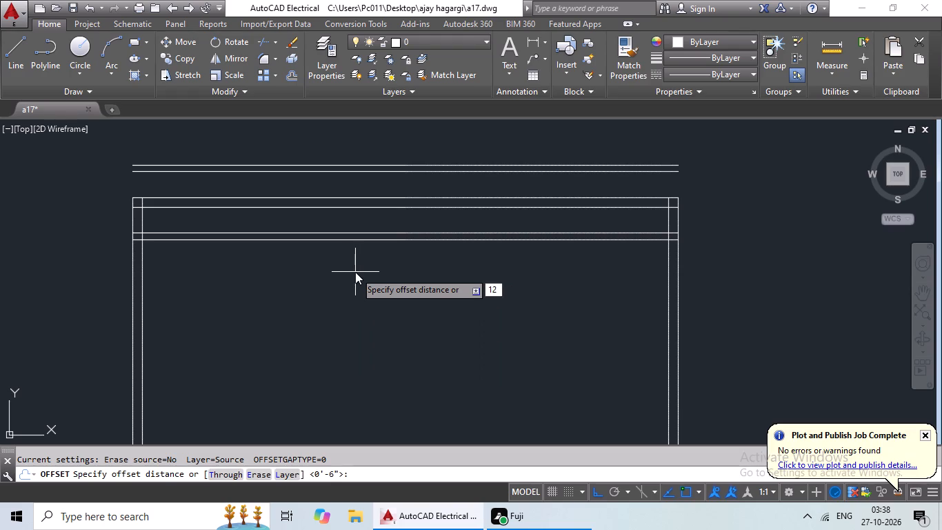
key(Return)
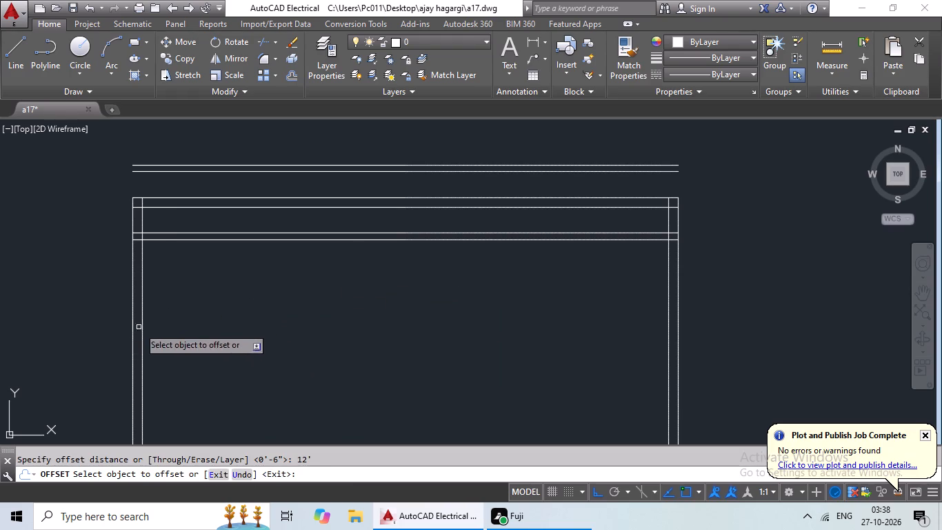
drag(143, 324, 174, 328)
click(234, 337)
key(Escape)
key(Escape)
key(Escape)
Offset the new vertical interior line 6" to the right to form a partition wall.
key(o)
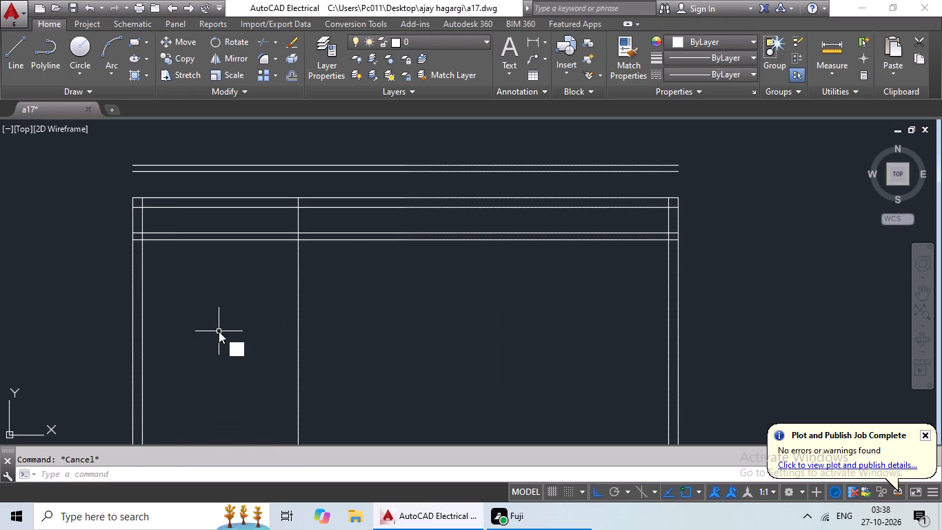
key(Return)
text(6")
key(Return)
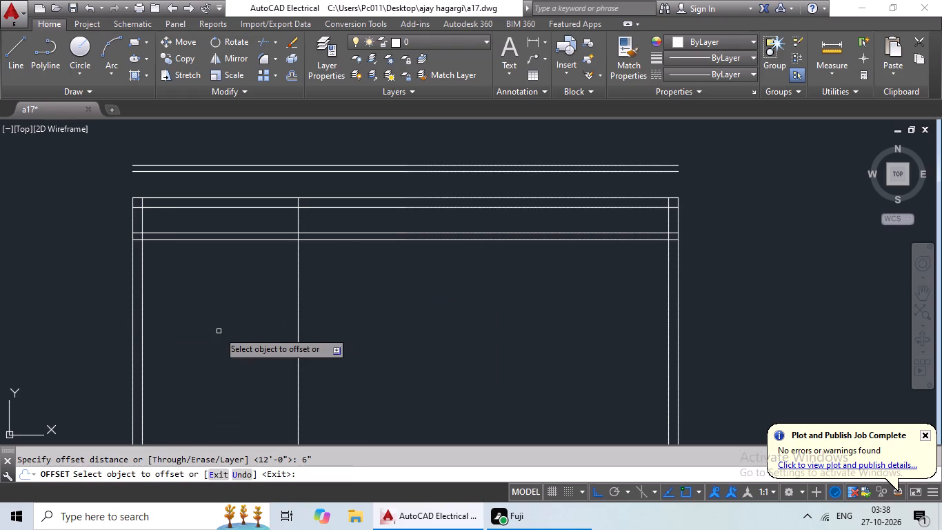
click(297, 365)
click(335, 361)
key(Escape)
key(Escape)
key(Escape)
key(Escape)
key(Escape)
key(Escape)
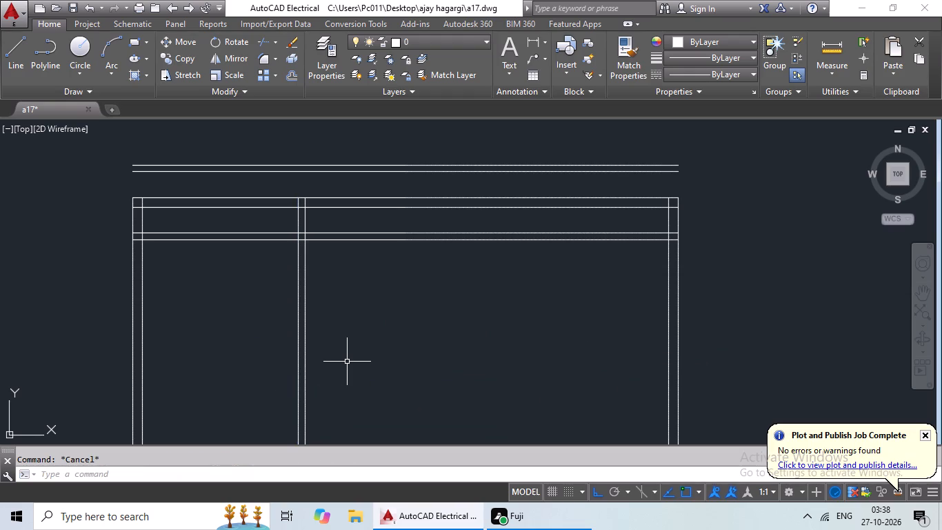
key(Escape)
key(Escape)
key(Escape)
Offset the left line of the vertical partition wall 7'5" toward the left outer wall.
key(o)
key(Return)
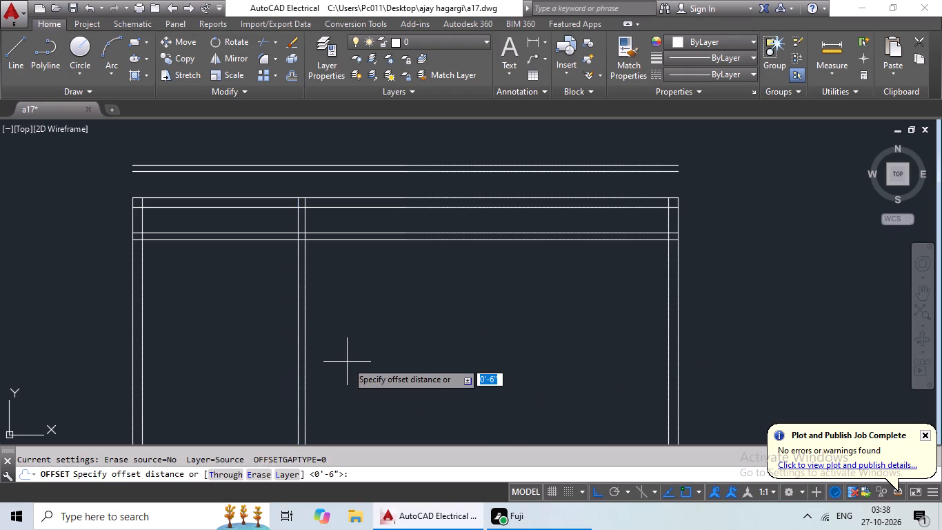
text(7')
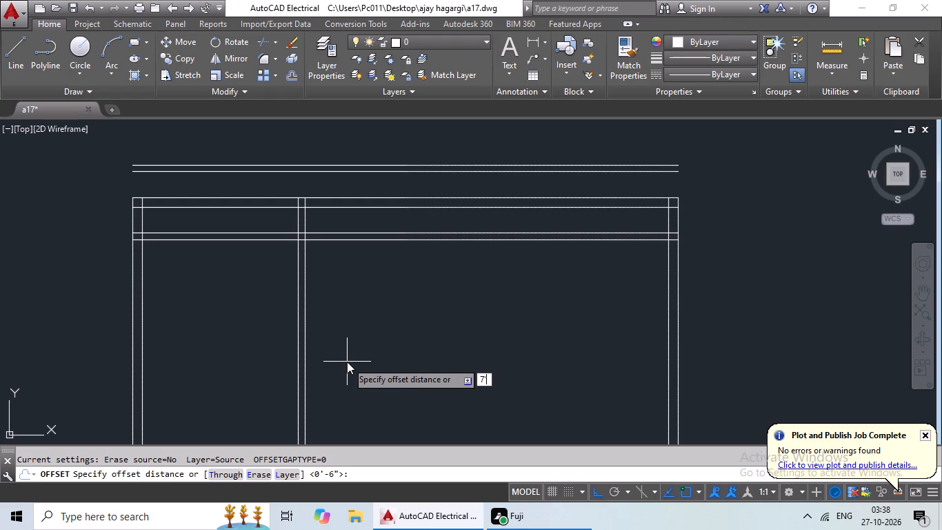
key(5)
key(shift+quotedbl)
key(Return)
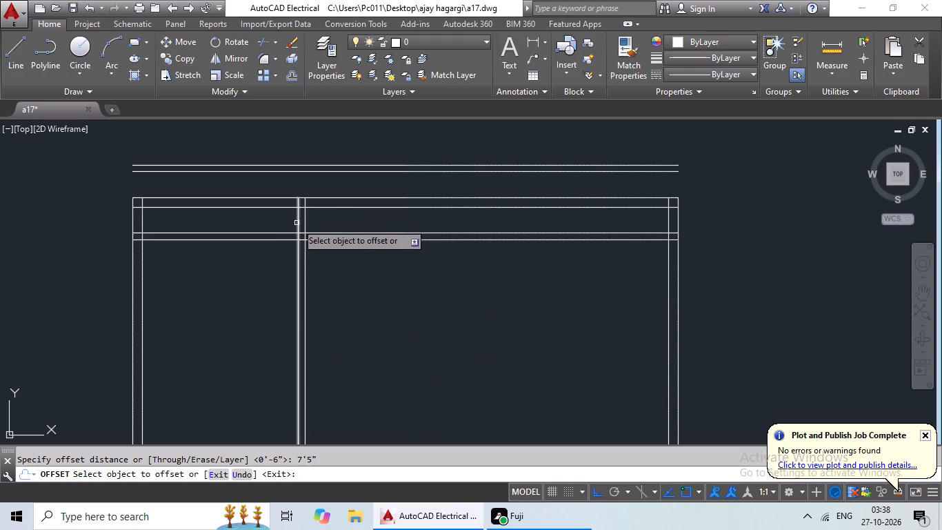
drag(298, 219, 288, 221)
click(245, 233)
key(Escape)
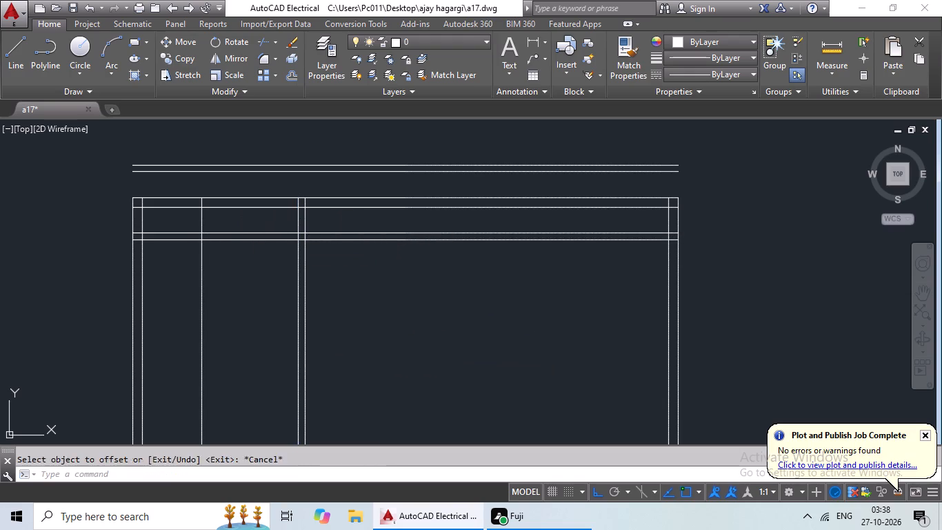
key(Escape)
Extend the new vertical line upward past the top wall to the uppermost horizontal line outside the building.
text(ex)
key(space)
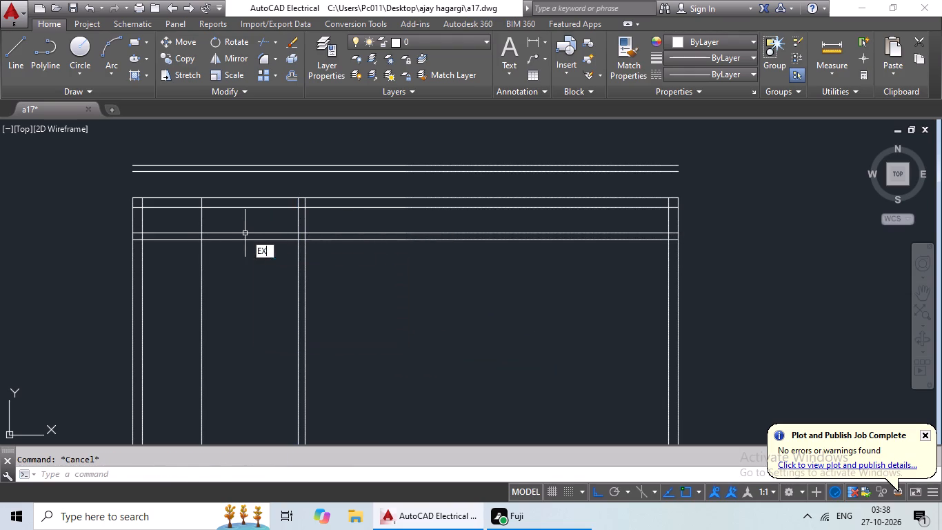
key(space)
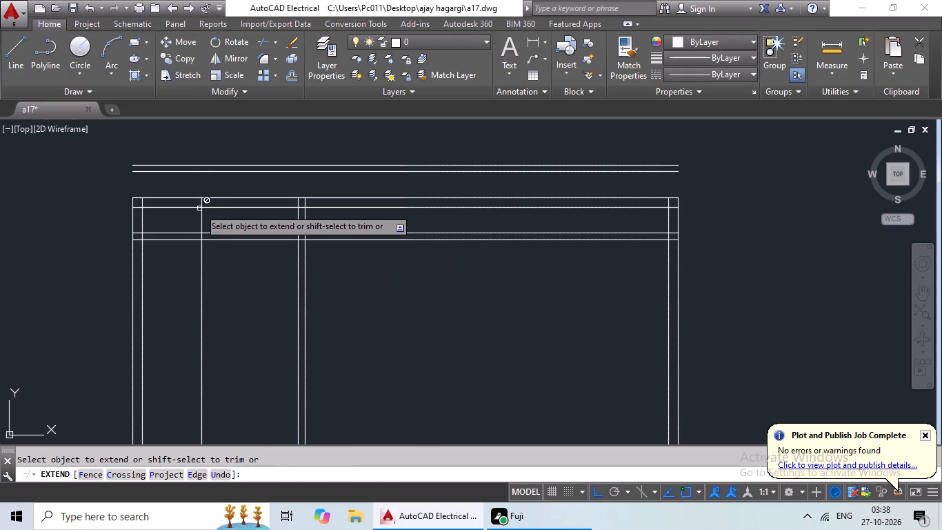
click(200, 202)
click(203, 183)
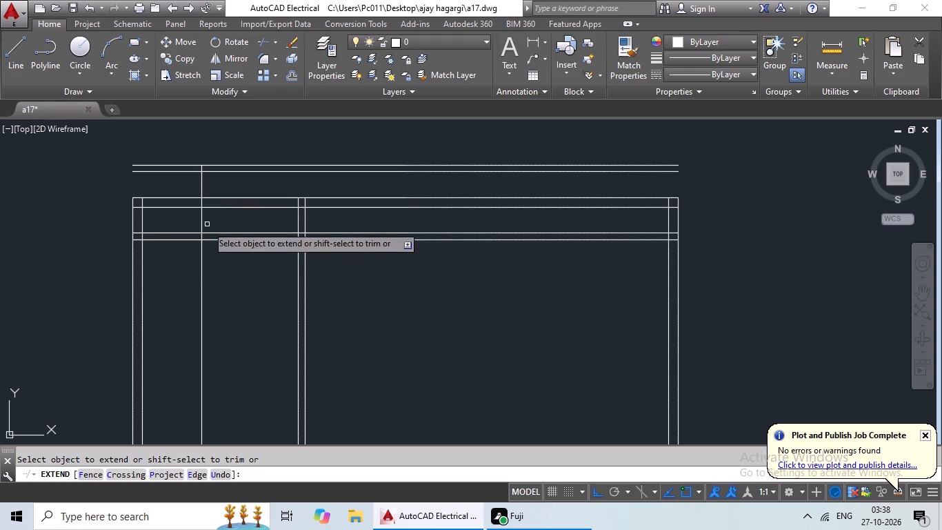
key(Escape)
key(Escape)
key(Escape)
key(Escape)
Offset the extended vertical line 6" toward the left outer wall to form a partition wall.
key(o)
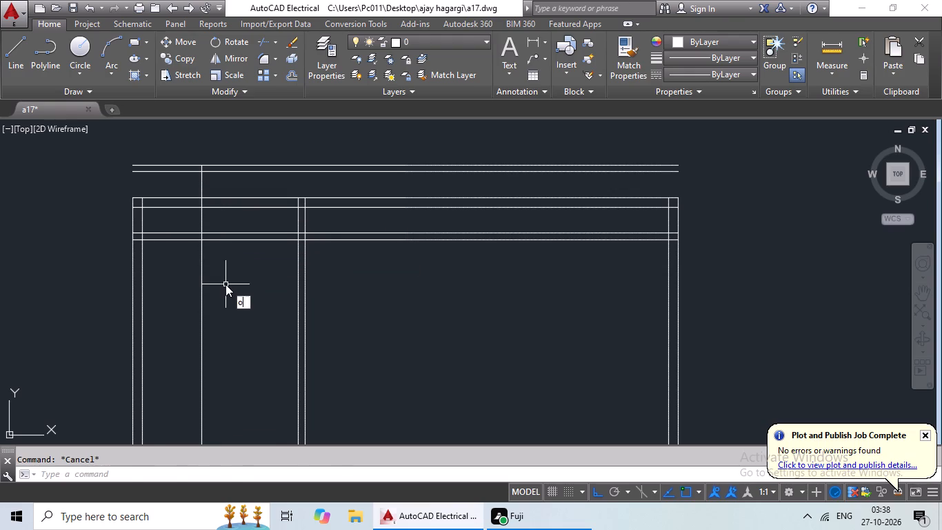
key(Return)
text(6")
key(Return)
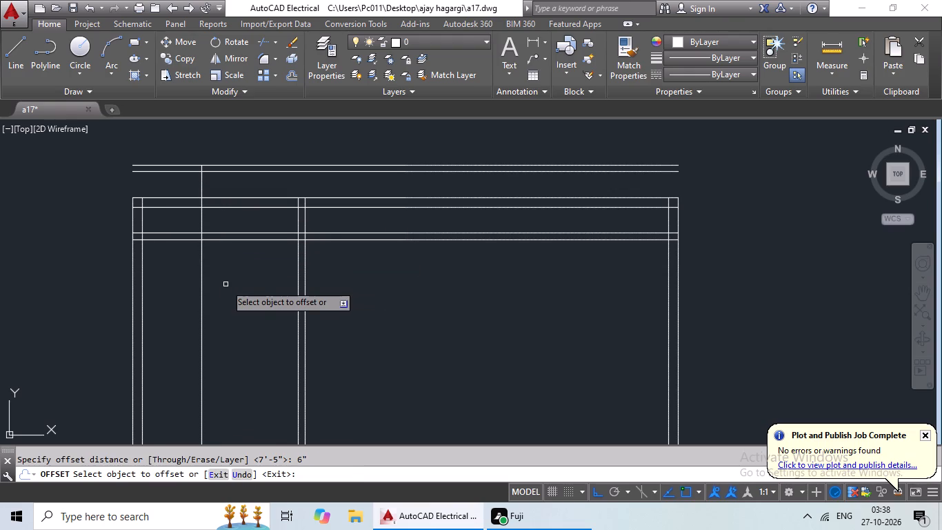
drag(201, 211, 165, 230)
click(165, 230)
key(Escape)
key(Escape)
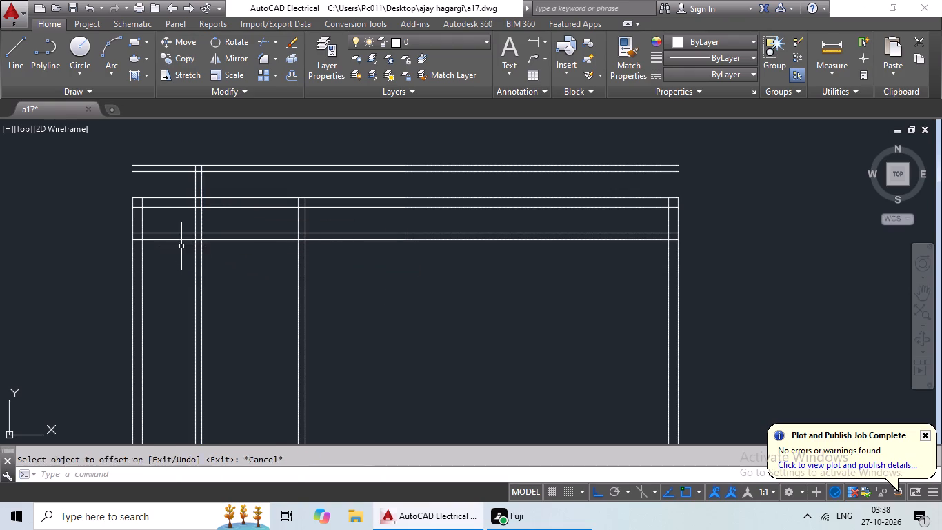
key(Escape)
key(Escape)
key(Escape)
key(Escape)
key(Escape)
Offset the inner line of the right outer wall 12' into the building.
key(o)
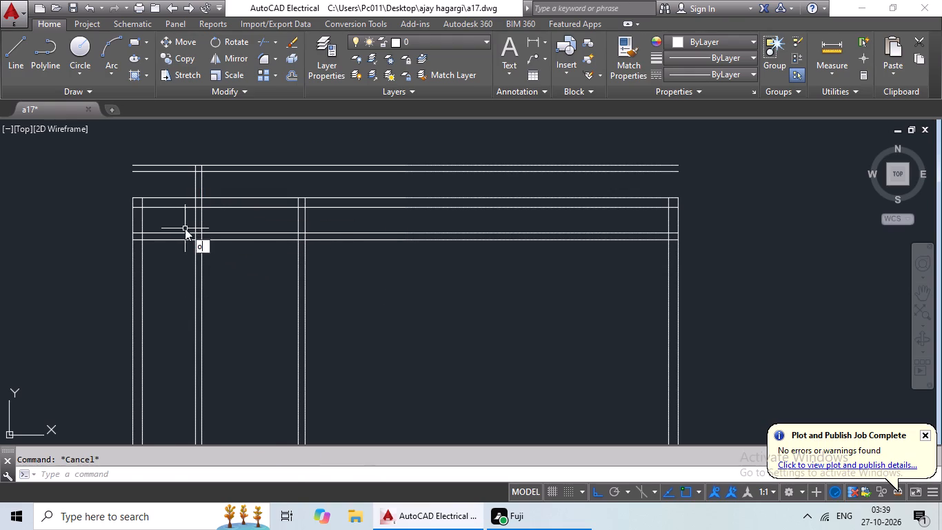
key(Return)
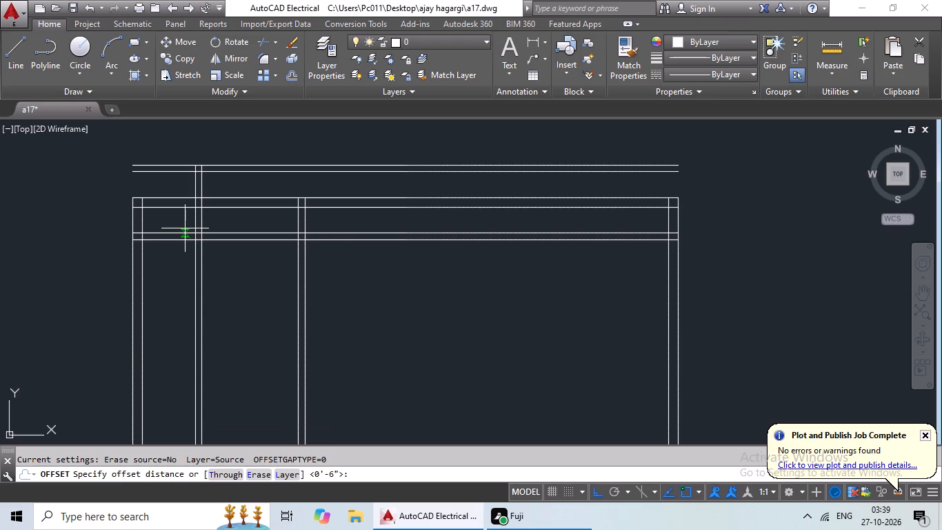
text(12')
key(Return)
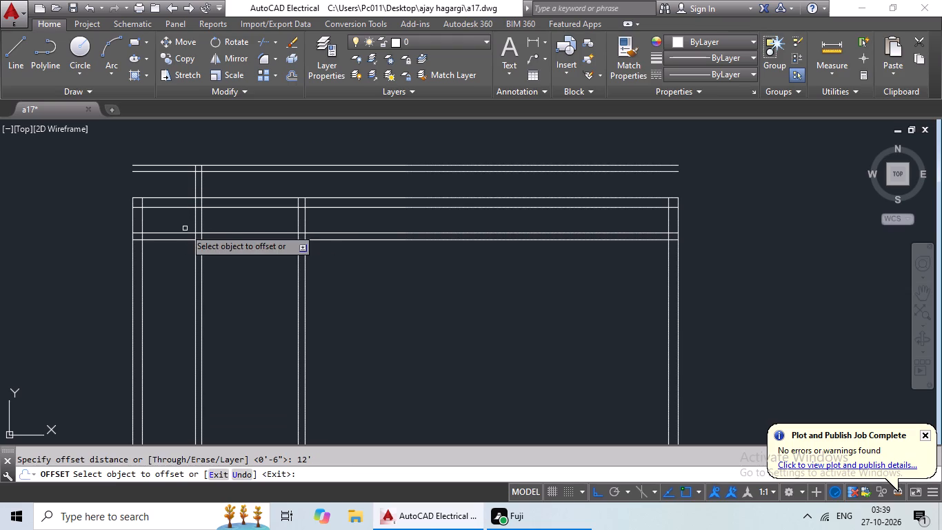
drag(669, 283, 660, 283)
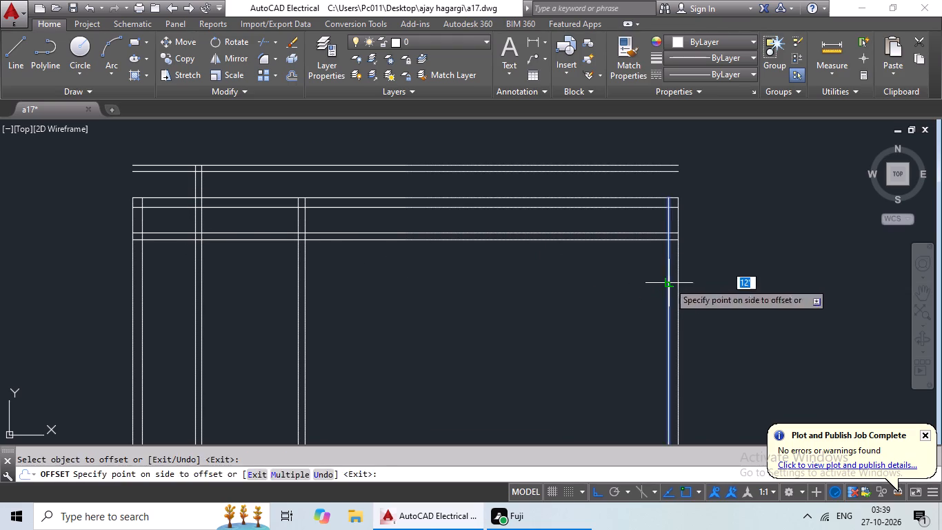
click(590, 283)
key(Escape)
key(Escape)
key(Escape)
Offset the new vertical interior line 6" to the left to form a partition wall.
key(o)
key(Return)
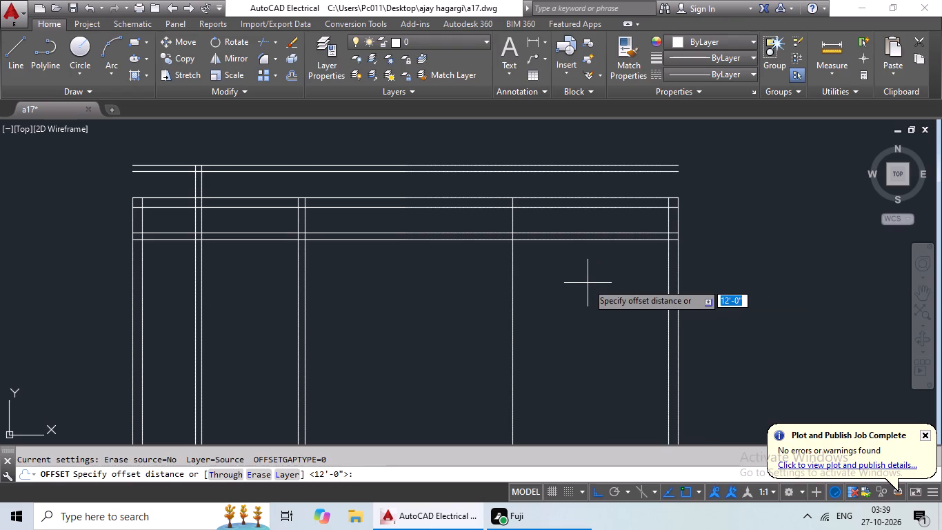
text(6")
key(Return)
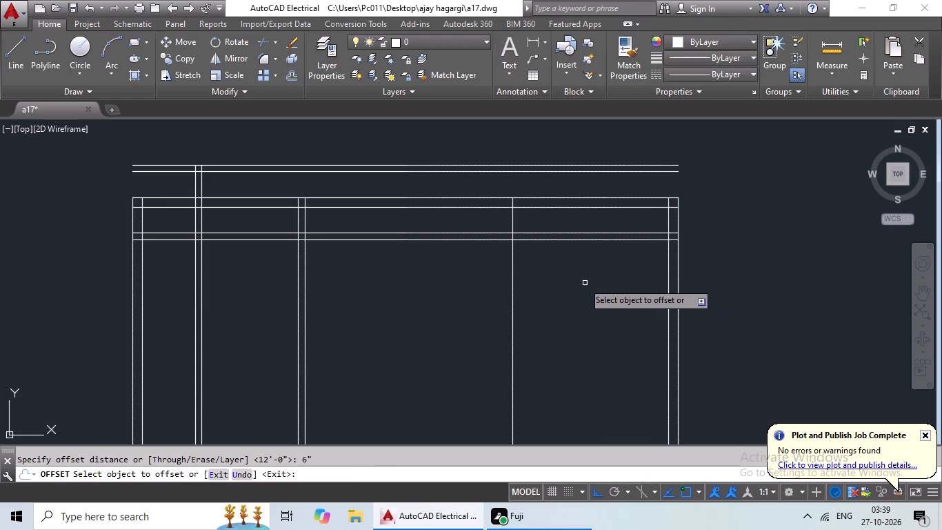
drag(512, 313, 480, 328)
click(448, 338)
key(Escape)
key(Escape)
key(Escape)
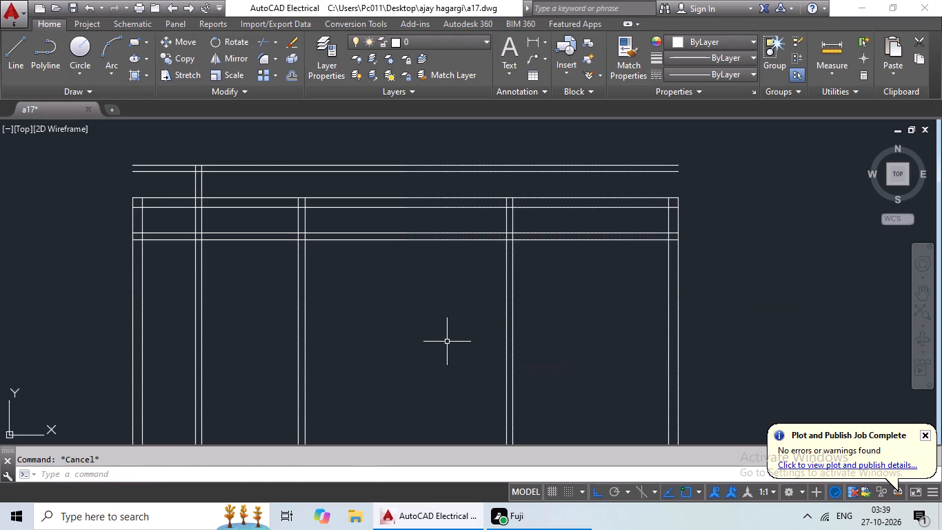
key(Escape)
key(Escape)
Offset the right line of this new partition wall 7'5" toward the right outer wall.
key(o)
key(Return)
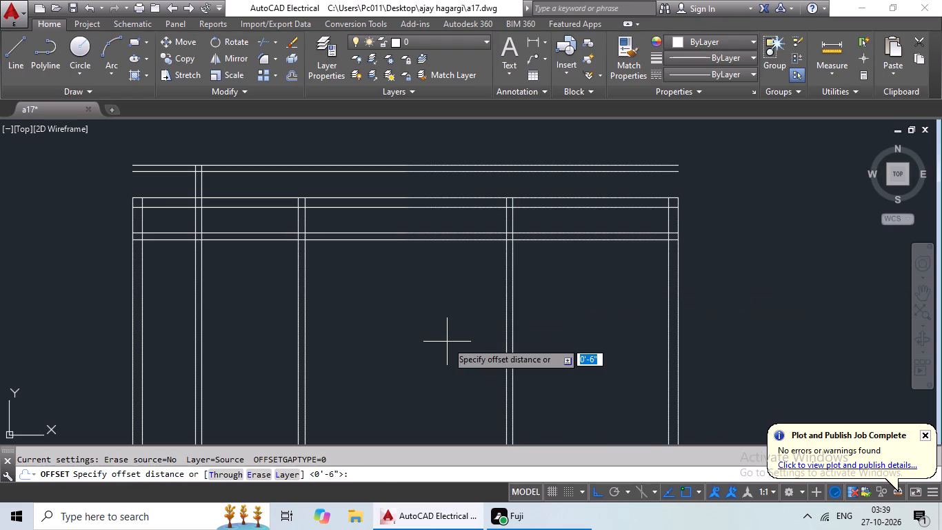
key(7)
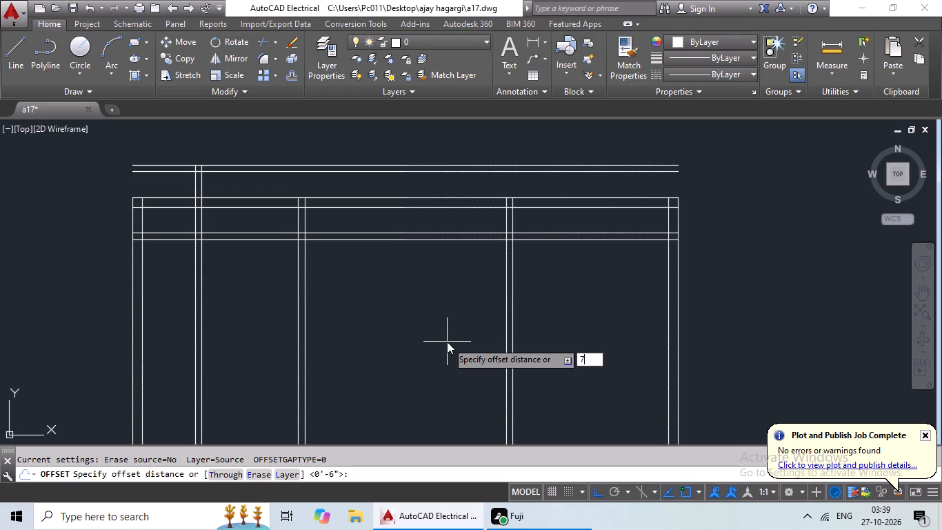
text('5")
key(Return)
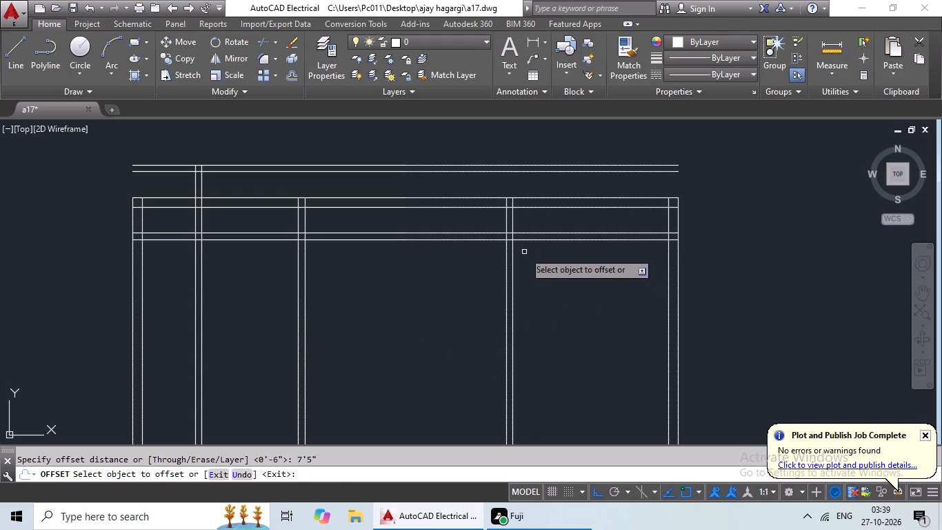
click(512, 219)
click(590, 233)
key(Escape)
key(Escape)
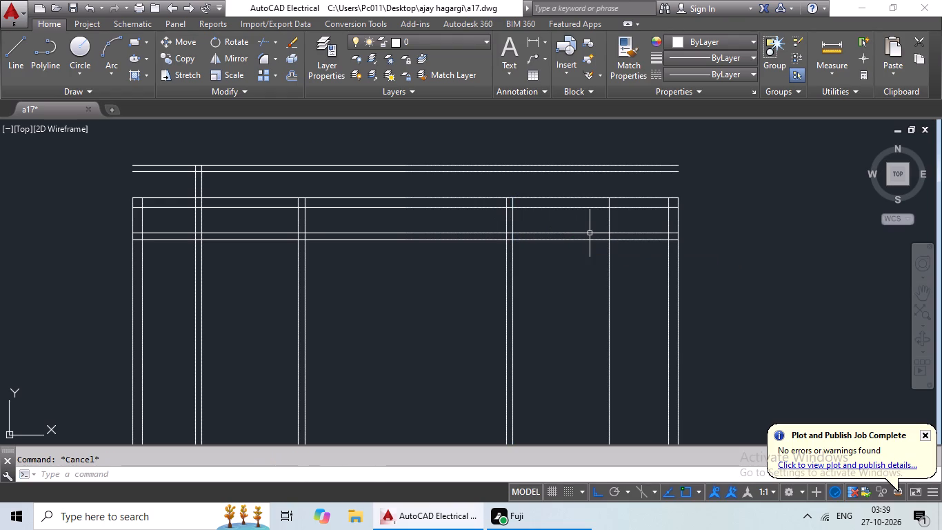
Extend the new vertical line upward past the top wall to the uppermost horizontal line outside the building.
text(ex)
key(space)
key(space)
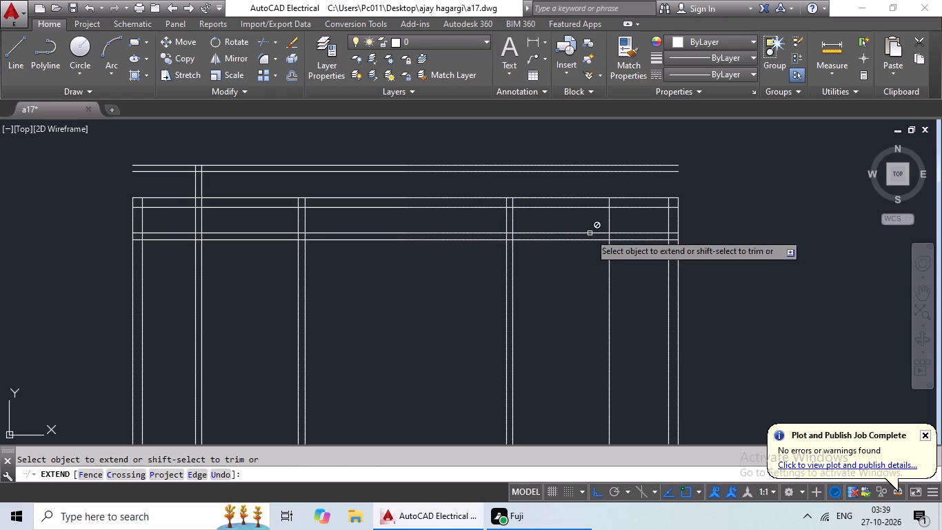
click(610, 204)
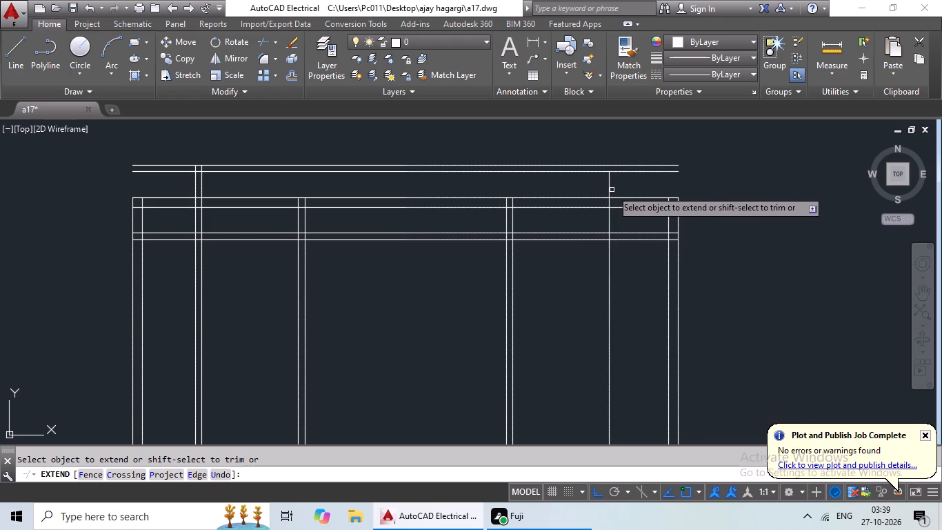
click(608, 183)
key(Escape)
key(Escape)
key(Escape)
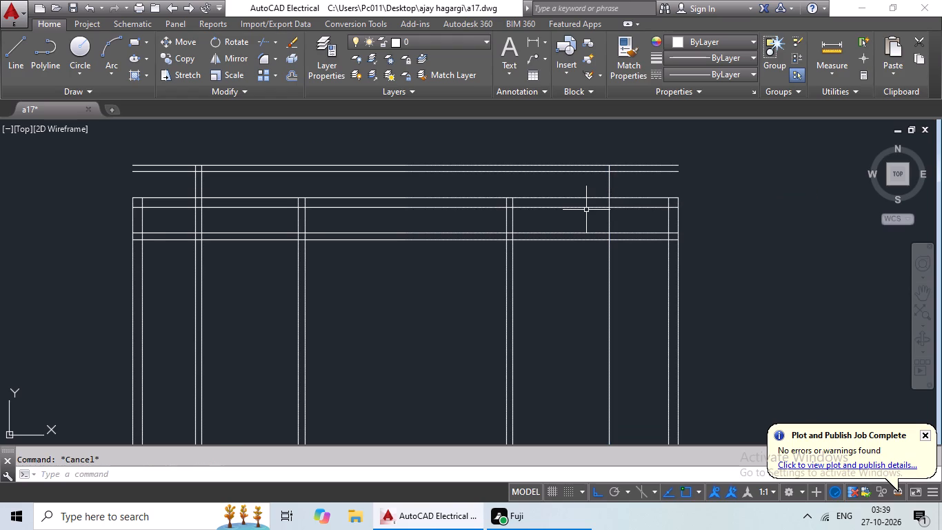
Offset the extended vertical line 6" toward the right outer wall to form a partition wall.
key(o)
key(Return)
text(6")
key(Return)
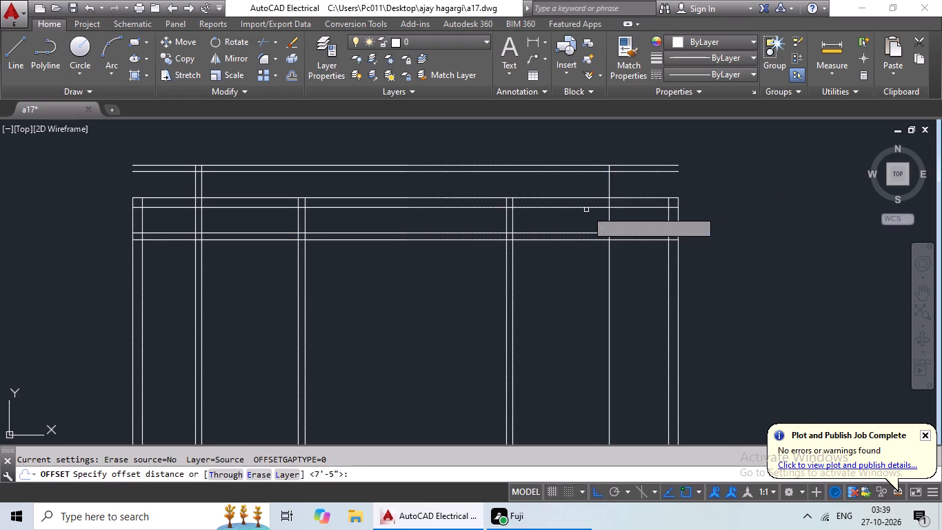
click(610, 217)
click(639, 217)
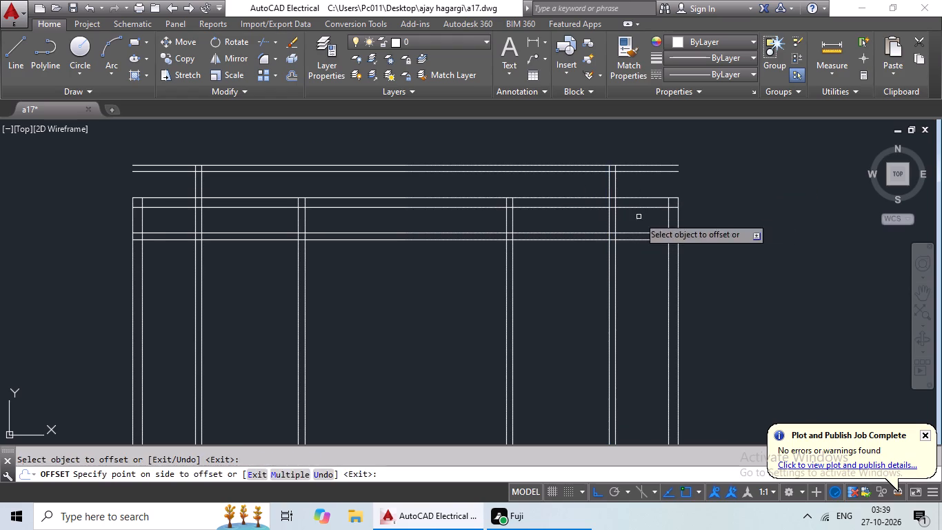
key(Escape)
key(Escape)
key(Escape)
key(Escape)
key(Escape)
key(Escape)
key(Escape)
key(Escape)
key(Escape)
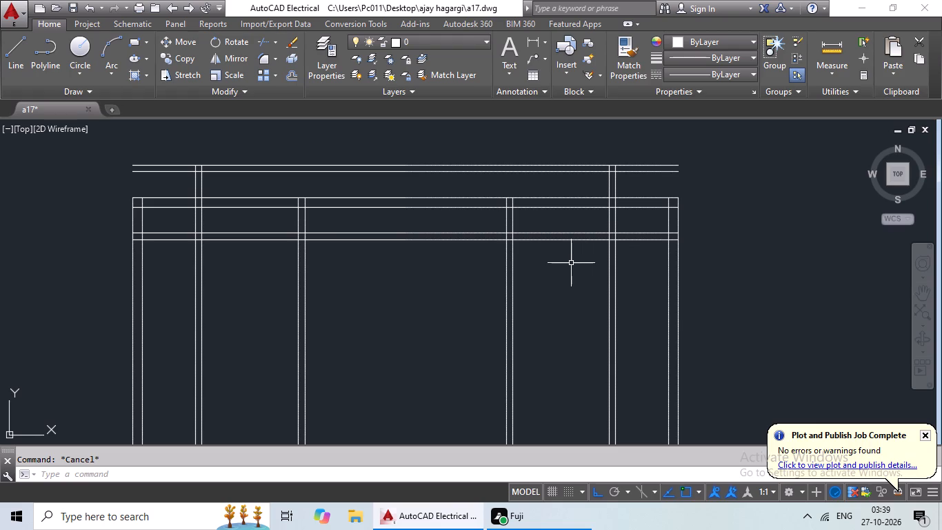
key(Escape)
key(Escape)
key(Escape)
key(Escape)
key(Escape)
key(Escape)
key(Escape)
Extend both lines of the two middle vertical partition walls upward to the uppermost horizontal line outside the building.
text(ex)
key(space)
key(space)
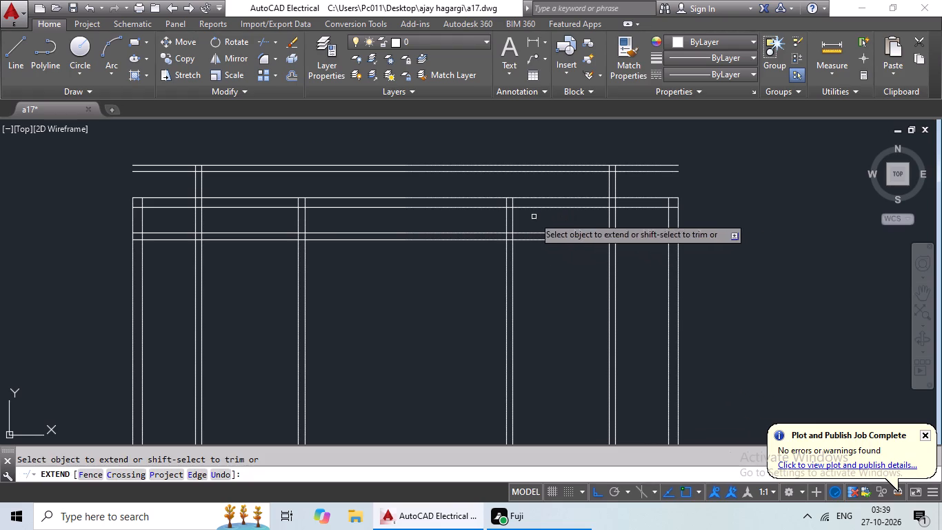
click(507, 209)
click(508, 188)
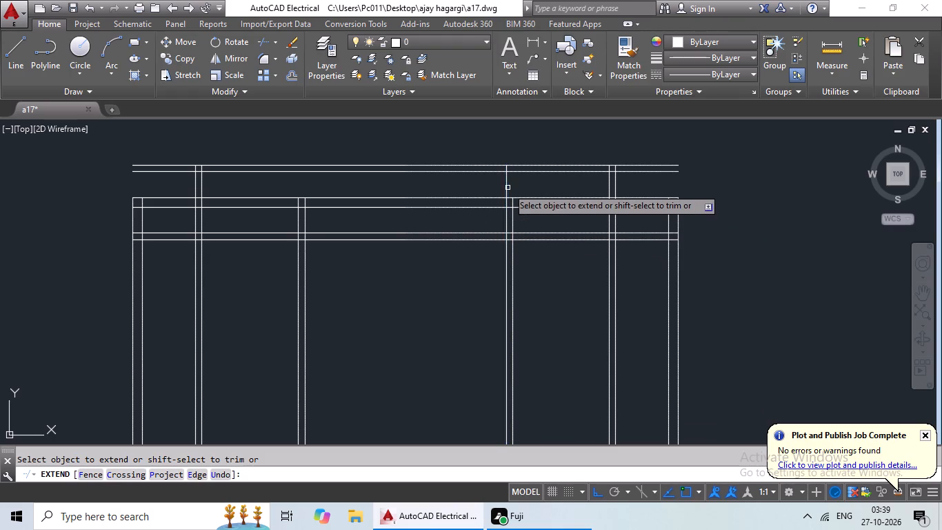
click(513, 207)
click(514, 188)
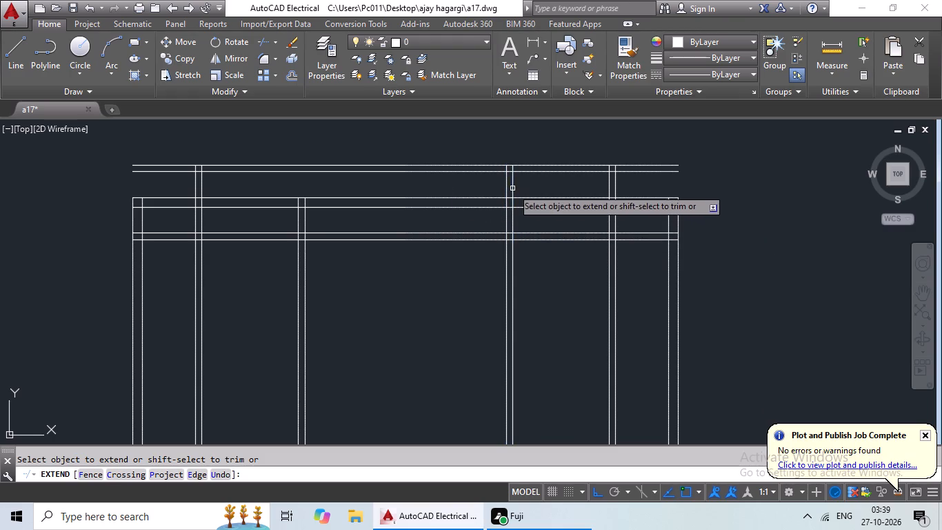
click(305, 203)
click(297, 206)
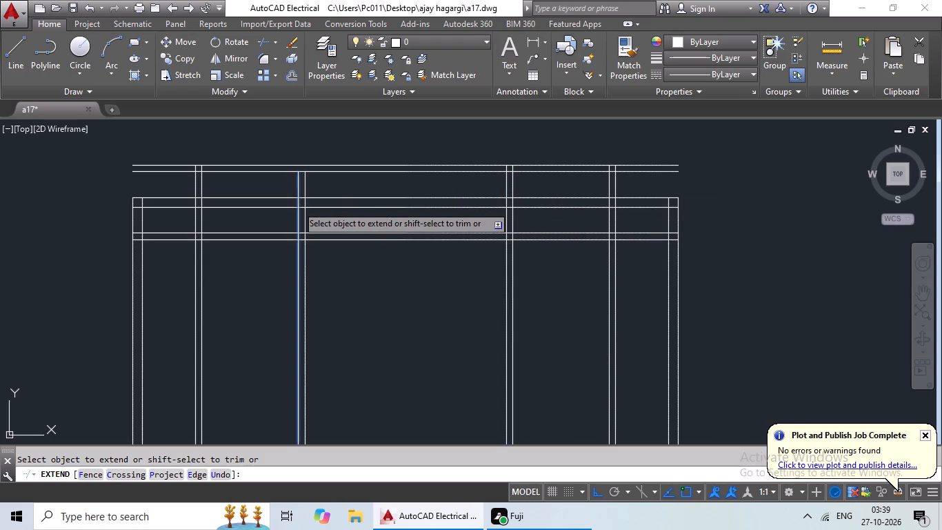
click(299, 190)
click(305, 179)
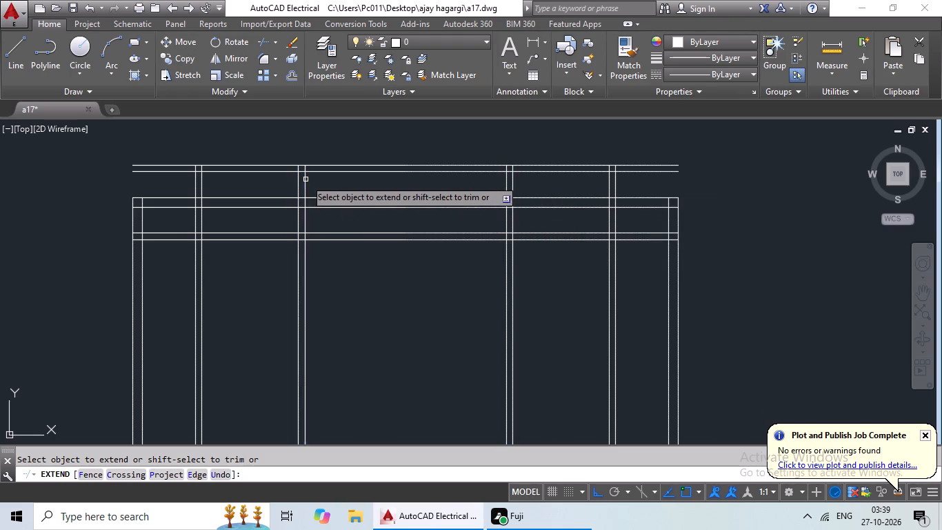
key(Escape)
key(Escape)
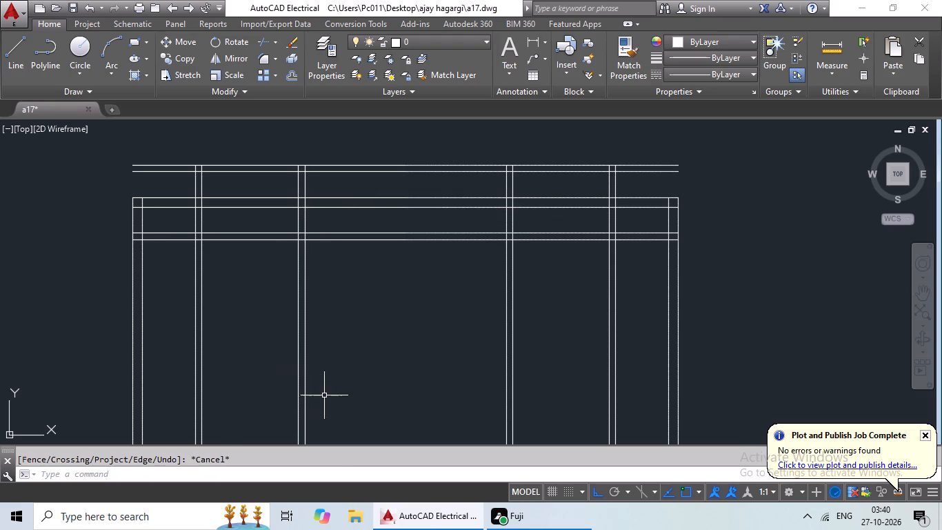
key(Escape)
key(Escape)
key(Escape)
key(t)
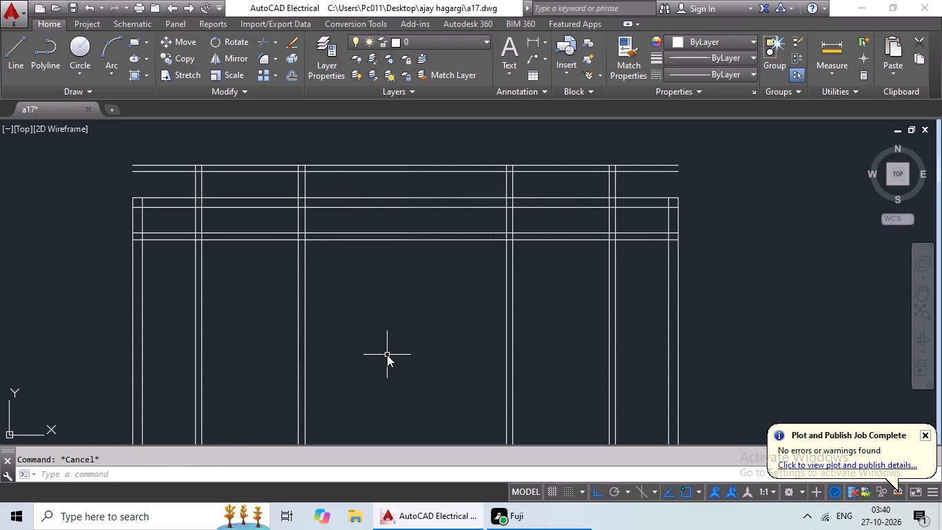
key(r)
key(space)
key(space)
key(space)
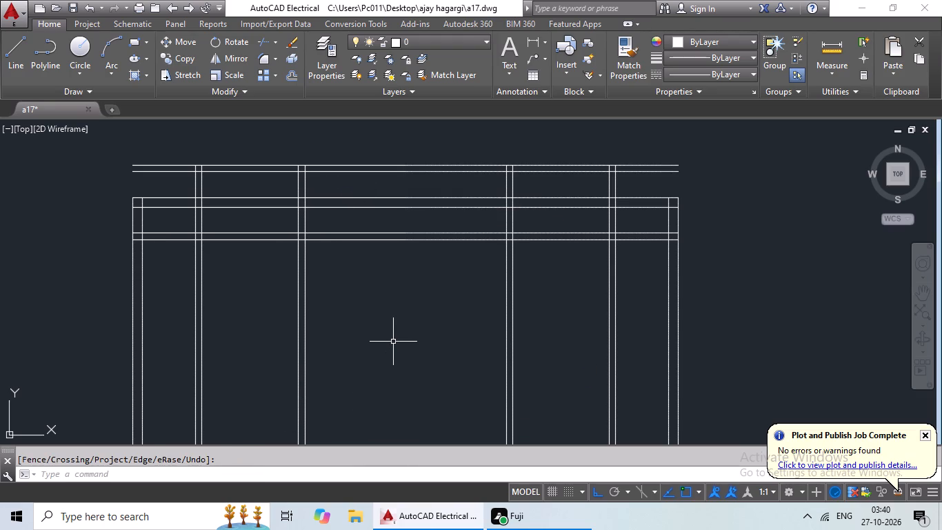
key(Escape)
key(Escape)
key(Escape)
Trim the two uppermost horizontal lines beyond the outermost vertical partitions and between the middle ones, leaving two separate top projections.
key(t)
key(r)
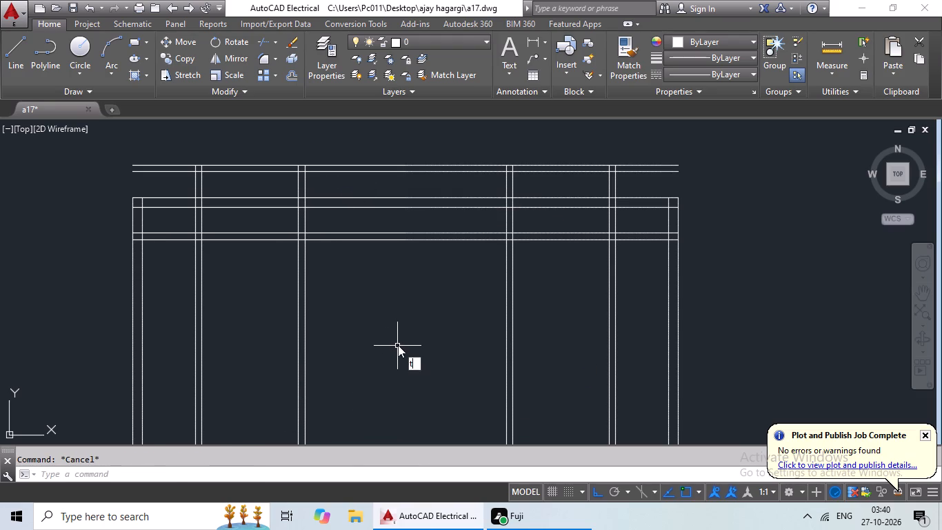
key(space)
key(space)
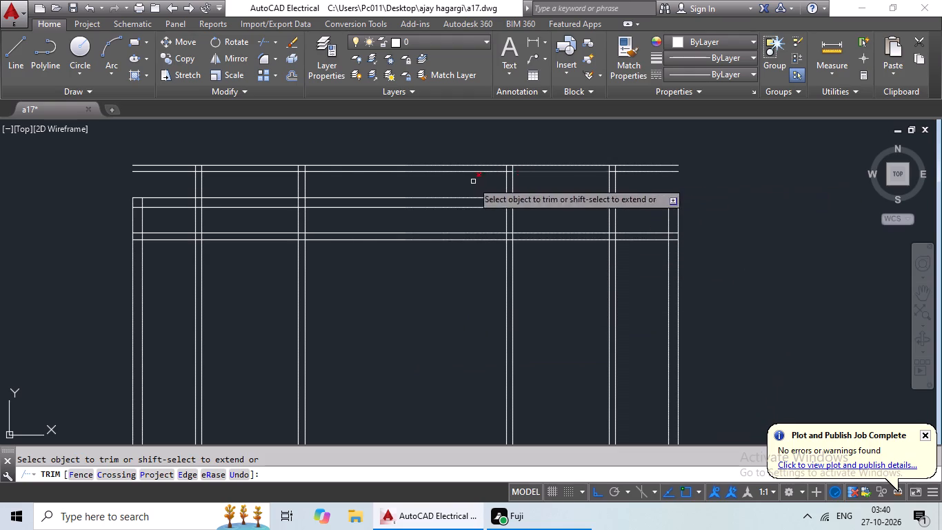
scroll(181, 167, up, 1)
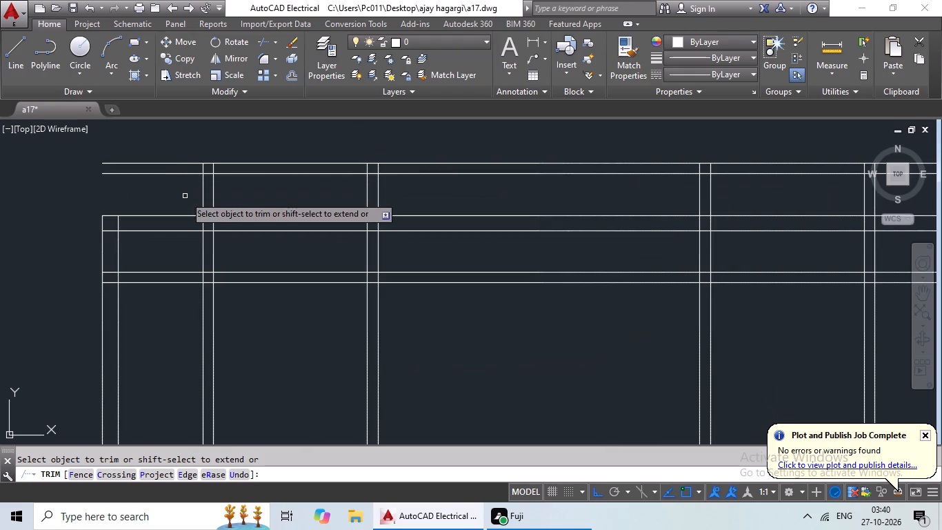
middle_drag(185, 196, 194, 242)
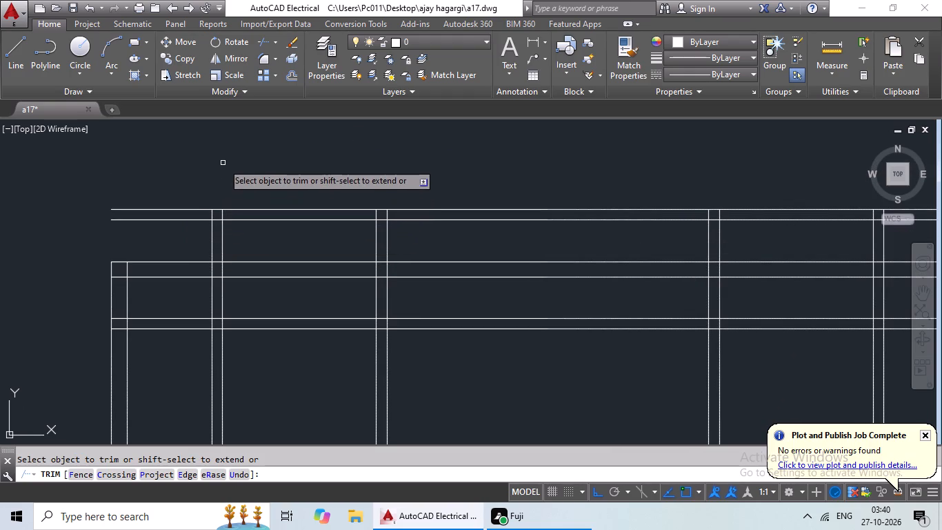
drag(201, 168, 167, 236)
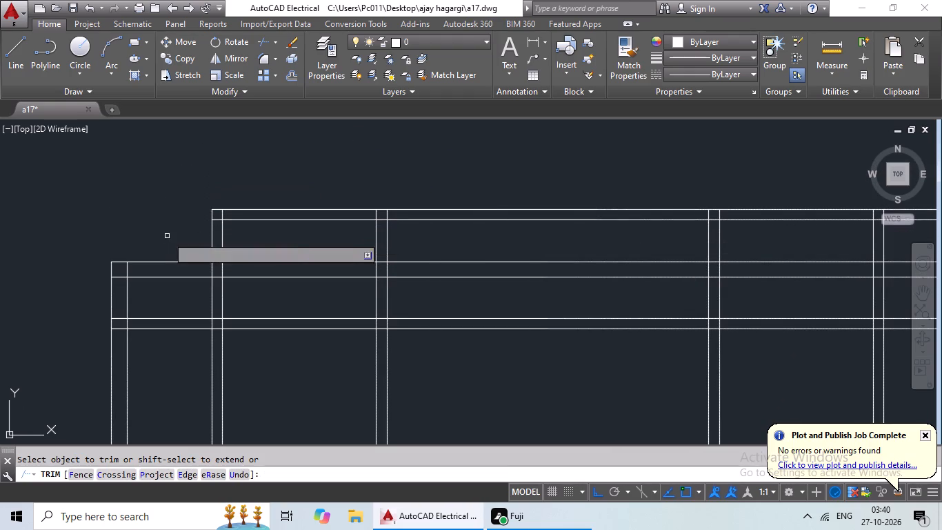
drag(453, 171, 440, 233)
middle_drag(505, 205, 331, 232)
middle_drag(427, 222, 366, 222)
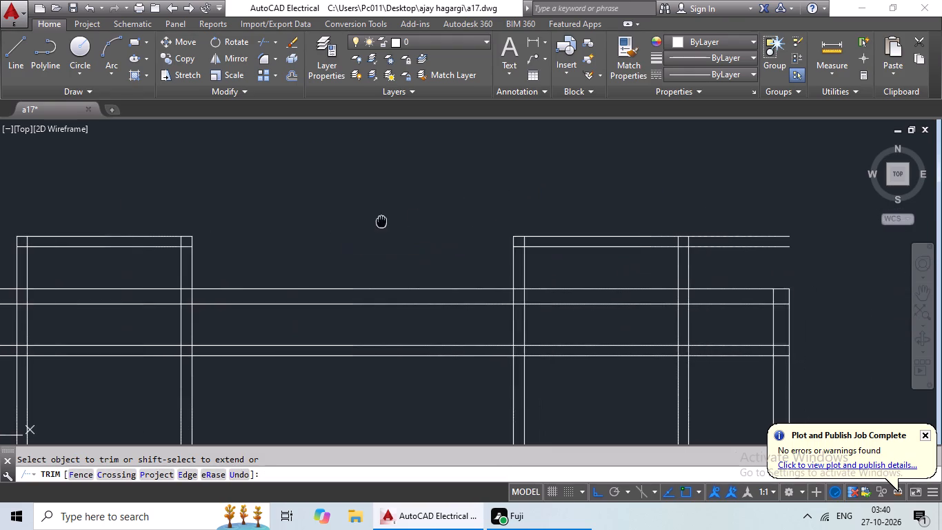
middle_drag(366, 222, 103, 197)
drag(459, 175, 424, 237)
Trim both lines of the top outer wall where they cross the inside of the two top projections.
middle_drag(528, 213, 574, 204)
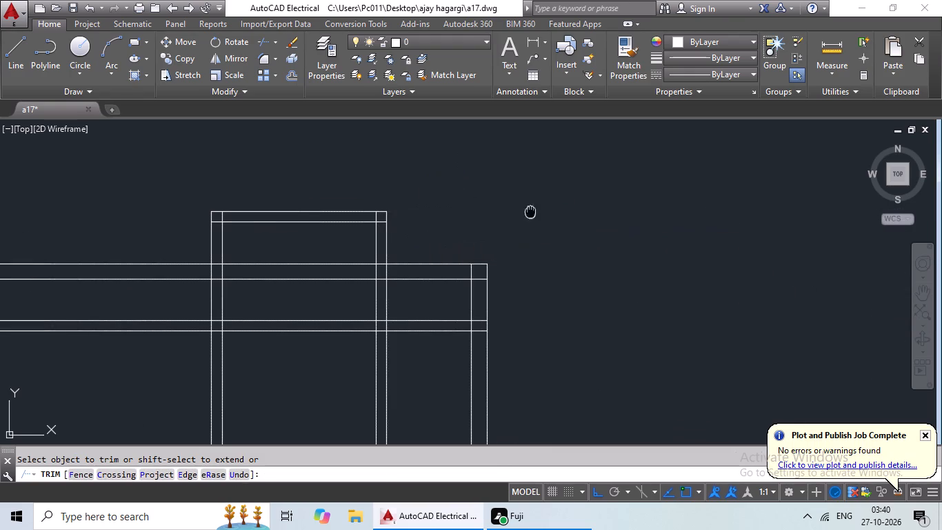
middle_drag(574, 204, 628, 193)
middle_drag(623, 195, 702, 177)
middle_drag(215, 254, 302, 250)
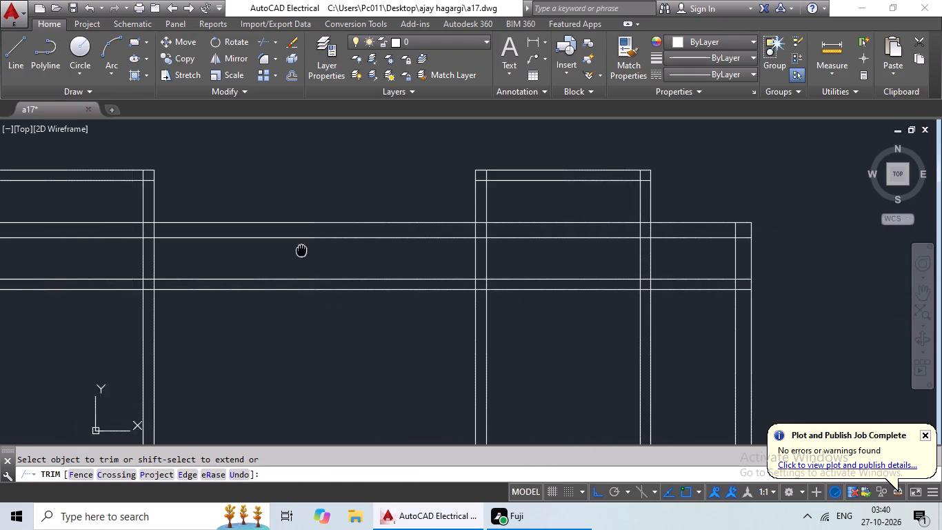
middle_drag(302, 250, 303, 249)
scroll(563, 219, up, 2)
drag(592, 190, 514, 322)
drag(513, 320, 523, 314)
scroll(561, 272, down, 2)
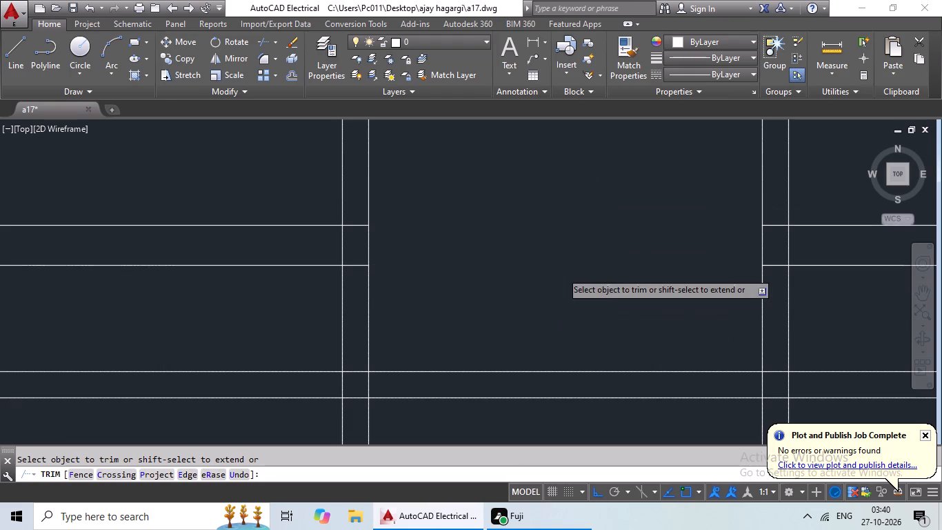
scroll(561, 272, down, 2)
scroll(365, 265, up, 3)
drag(384, 237, 354, 310)
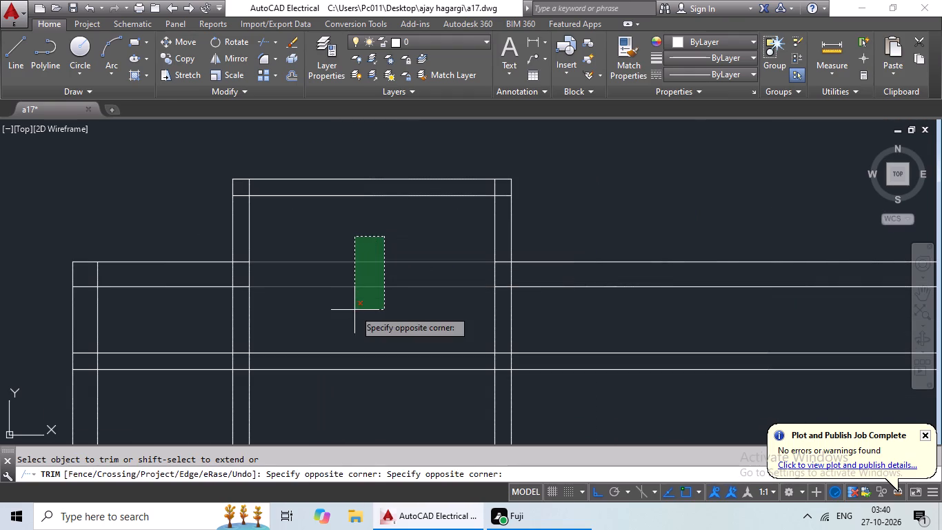
click(354, 310)
Trim both lines of the leftmost vertical partition wall below the upper horizontal partition.
scroll(392, 304, down, 2)
middle_drag(389, 343, 306, 311)
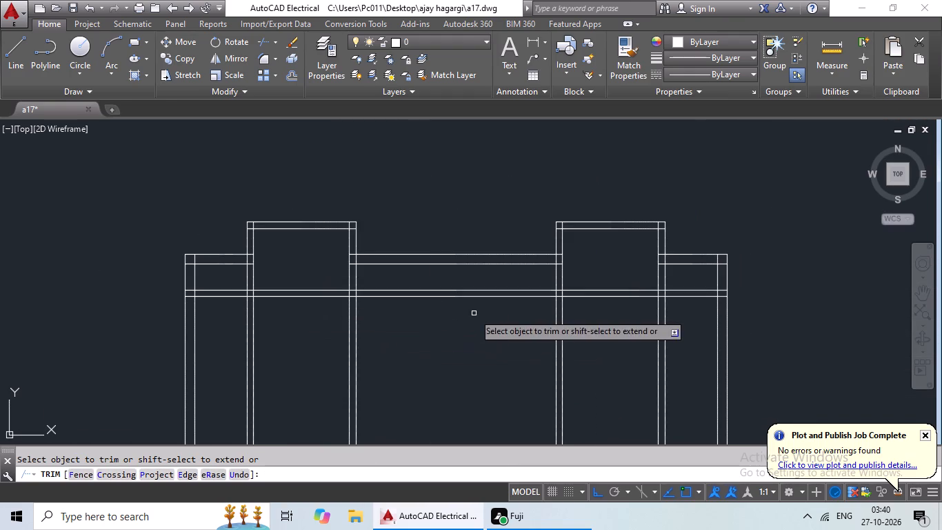
middle_drag(469, 313, 421, 294)
scroll(424, 294, down, 1)
middle_drag(424, 311, 427, 239)
middle_drag(424, 279, 448, 215)
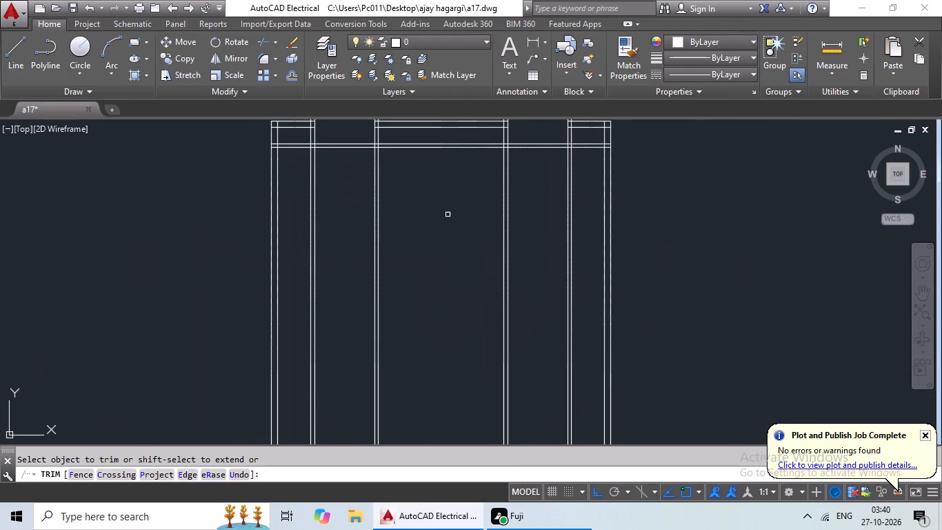
scroll(319, 270, up, 2)
drag(347, 227, 265, 357)
drag(266, 357, 275, 349)
drag(363, 210, 283, 294)
scroll(342, 259, down, 2)
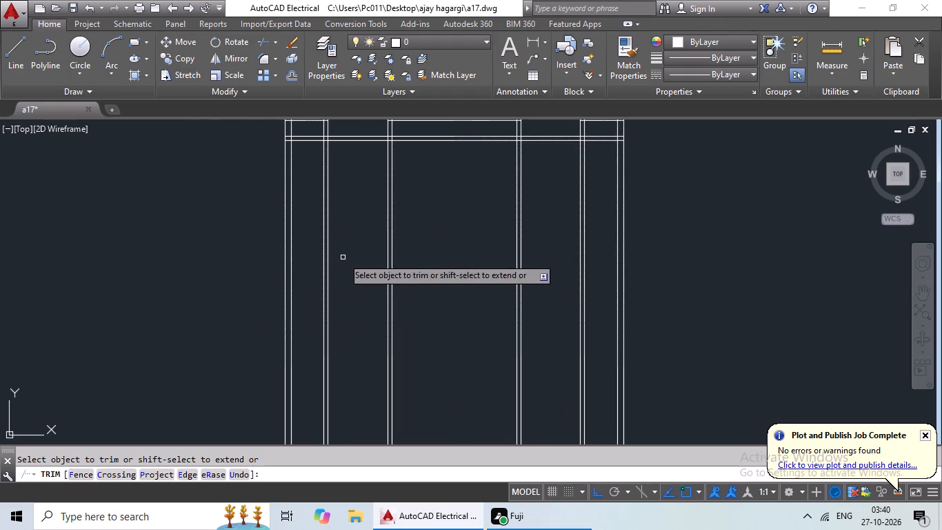
middle_click(336, 282)
middle_drag(360, 199, 323, 291)
scroll(310, 227, up, 1)
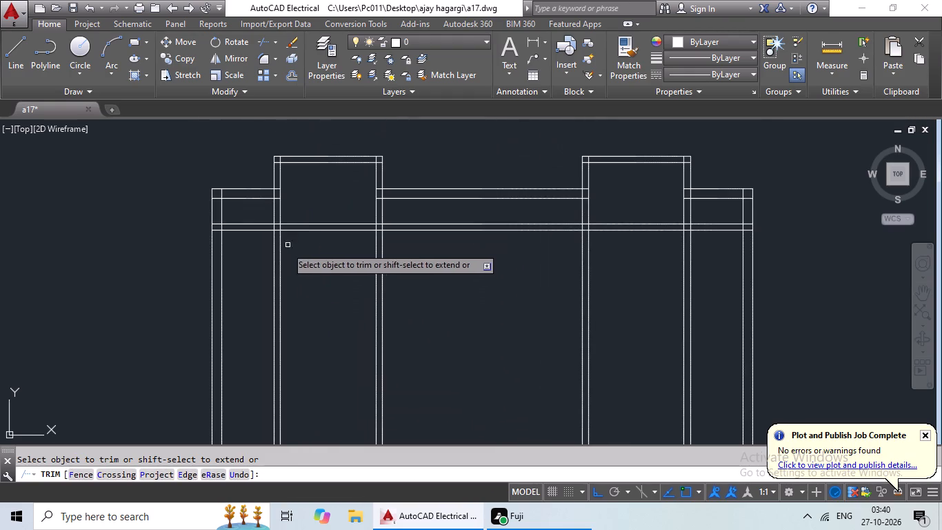
scroll(283, 249, up, 1)
drag(303, 235, 252, 275)
scroll(343, 256, down, 2)
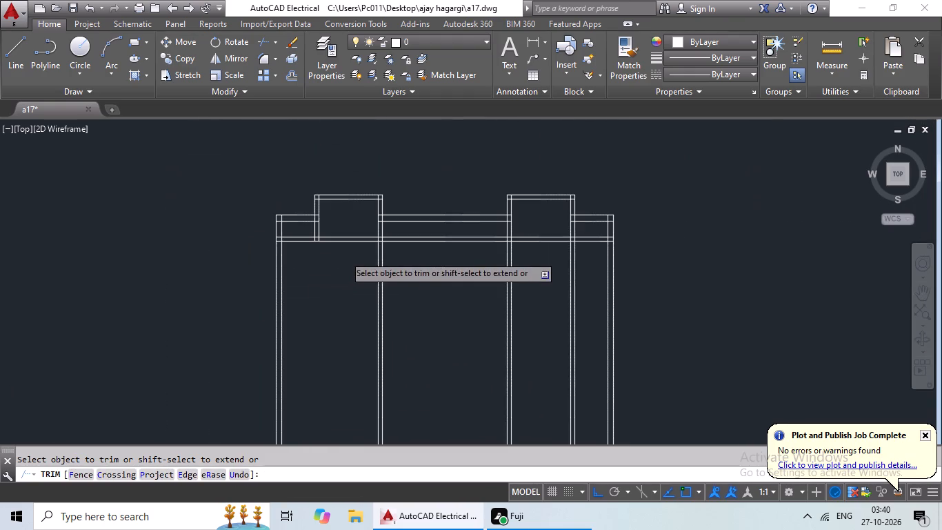
Trim both lines of the rightmost vertical partition wall below the upper horizontal partition.
middle_drag(419, 266, 283, 263)
middle_drag(377, 256, 314, 252)
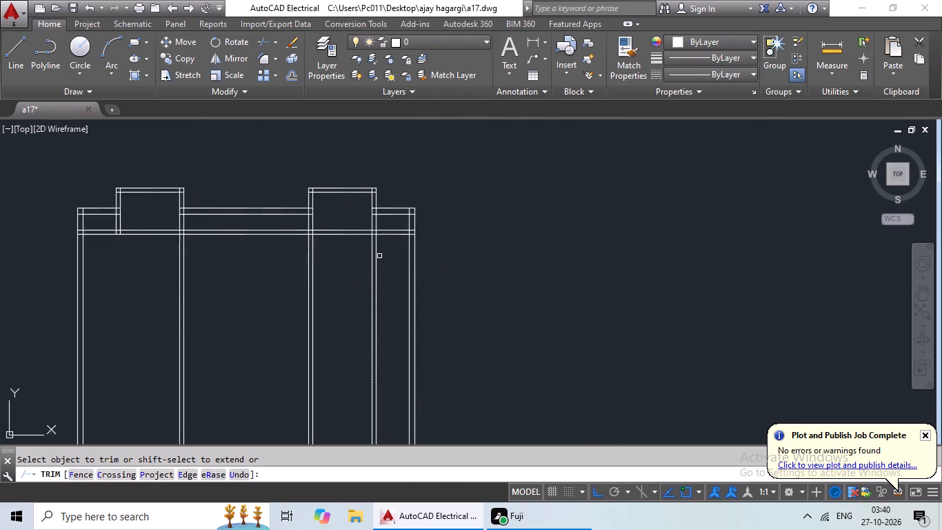
scroll(388, 248, up, 3)
drag(383, 208, 299, 219)
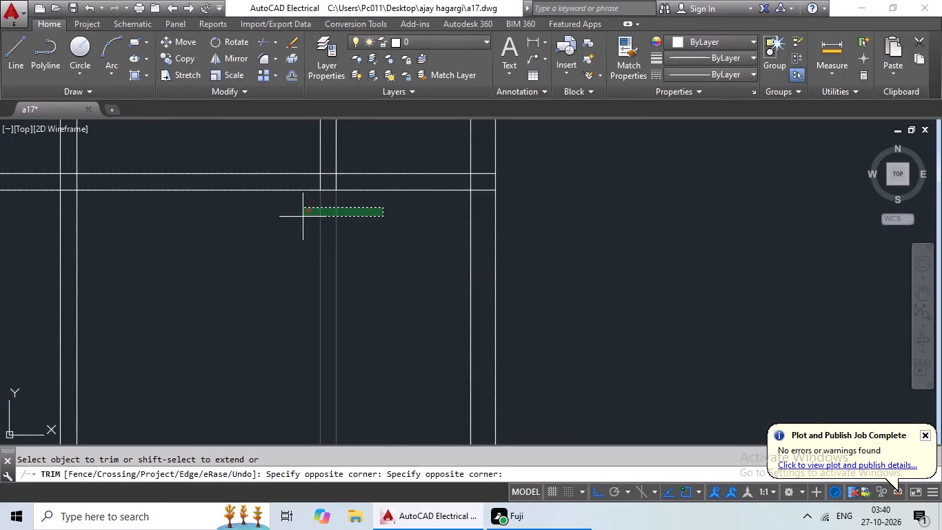
drag(299, 219, 274, 239)
scroll(333, 244, down, 4)
middle_drag(334, 260, 363, 223)
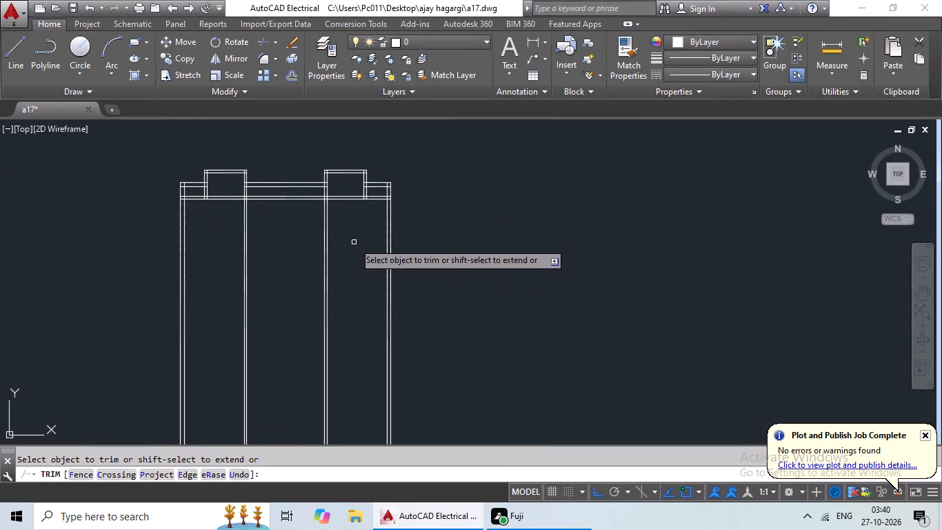
middle_drag(354, 242, 366, 215)
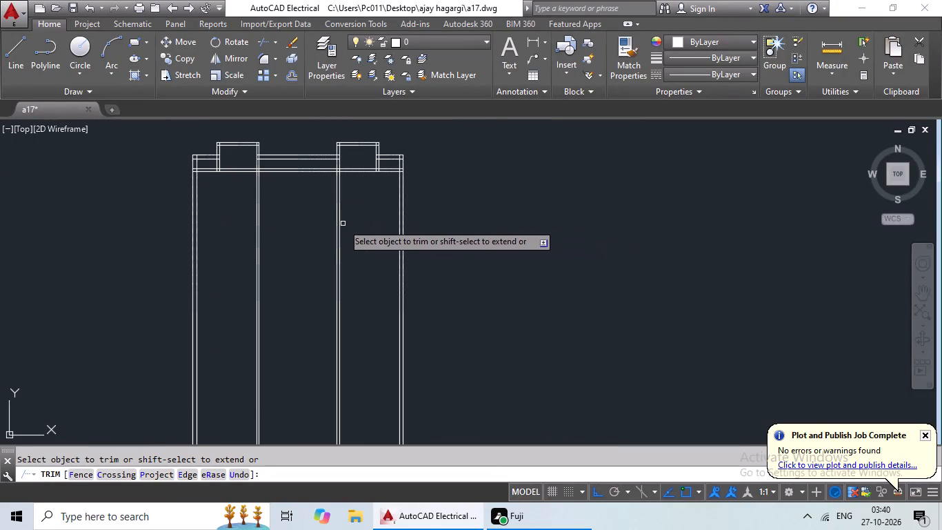
key(Escape)
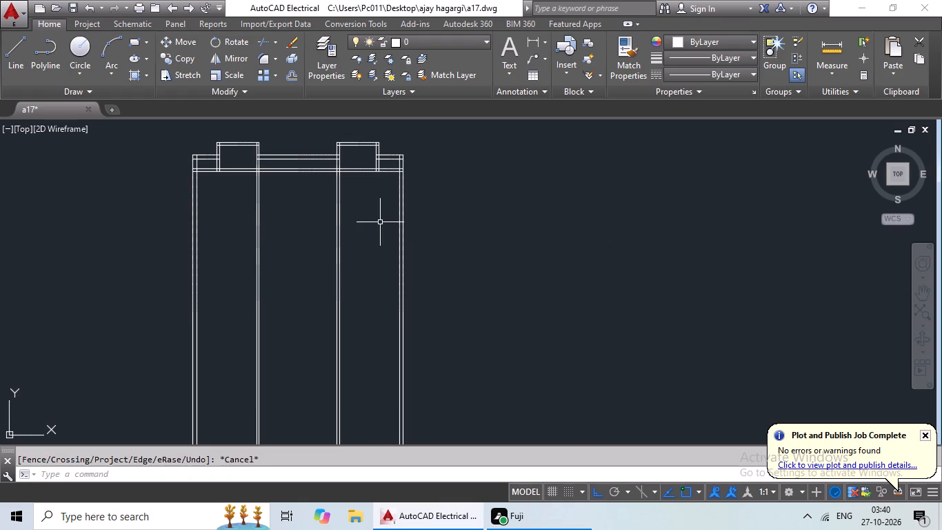
key(Escape)
key(Escape)
key(Escape)
key(Escape)
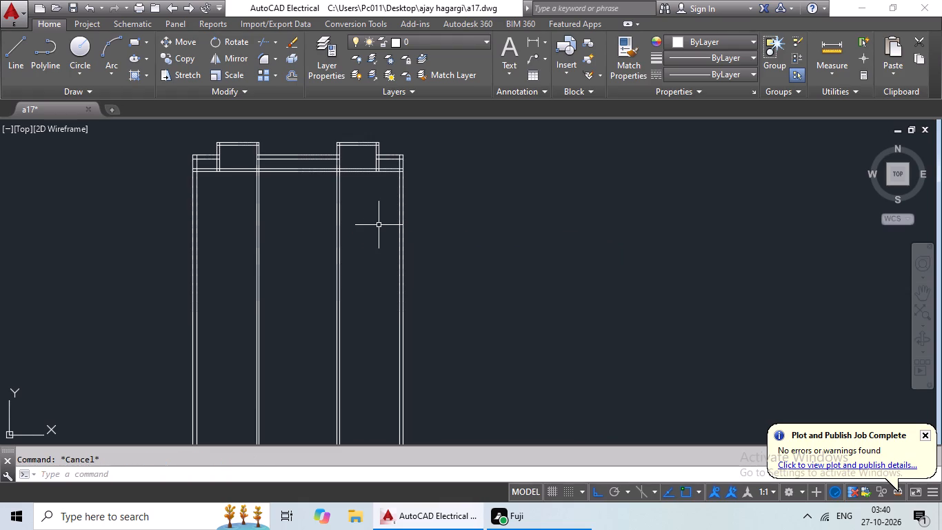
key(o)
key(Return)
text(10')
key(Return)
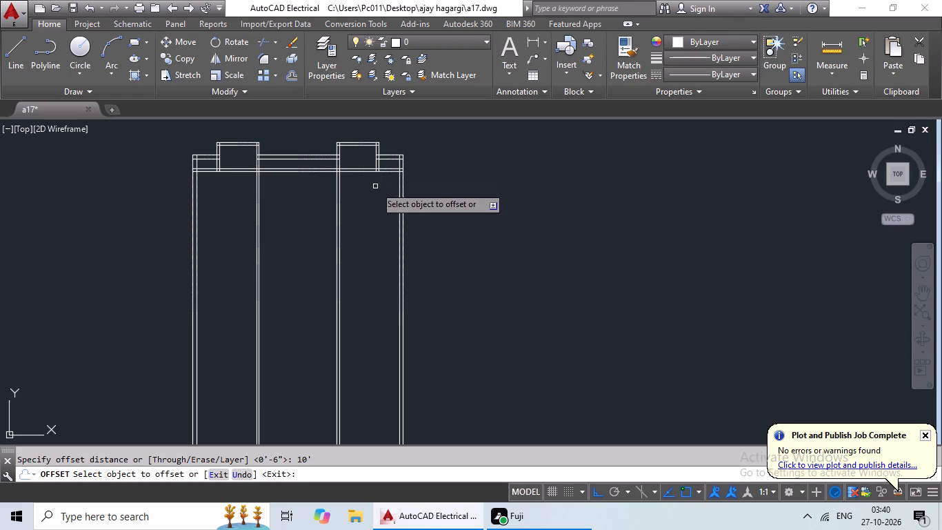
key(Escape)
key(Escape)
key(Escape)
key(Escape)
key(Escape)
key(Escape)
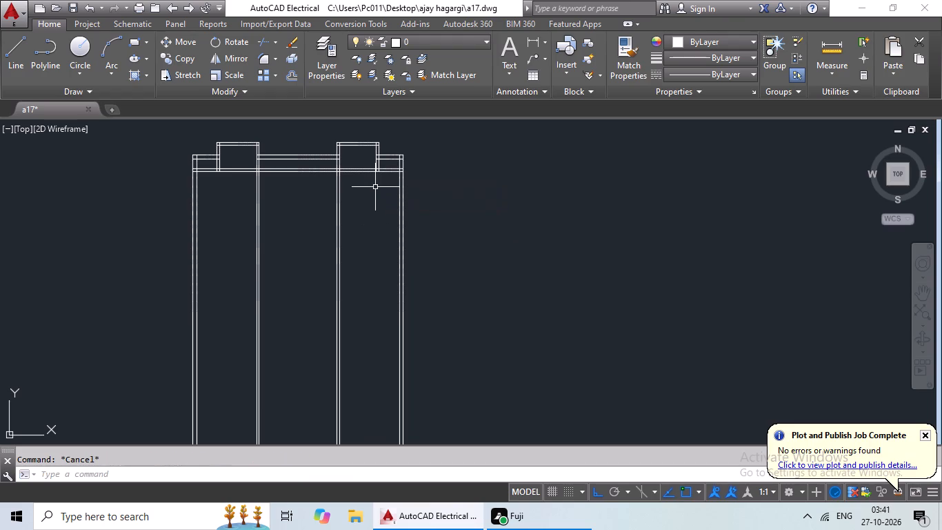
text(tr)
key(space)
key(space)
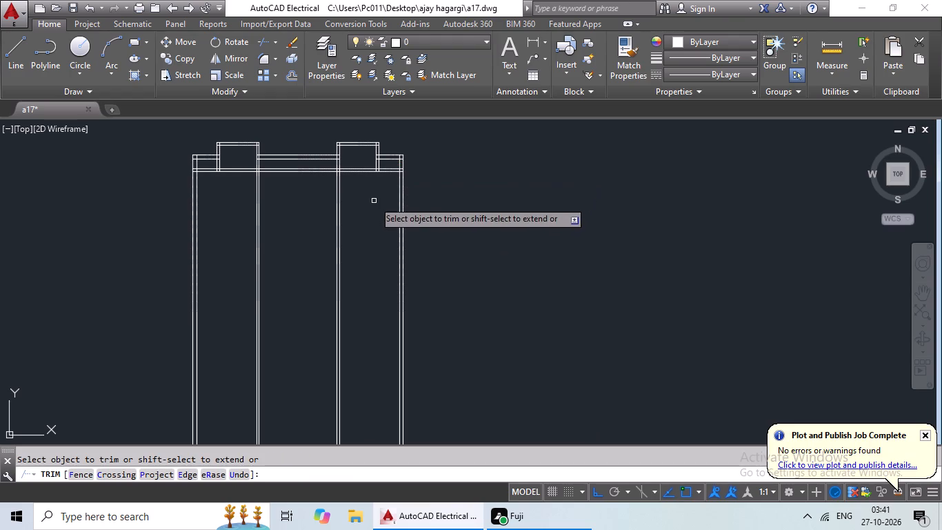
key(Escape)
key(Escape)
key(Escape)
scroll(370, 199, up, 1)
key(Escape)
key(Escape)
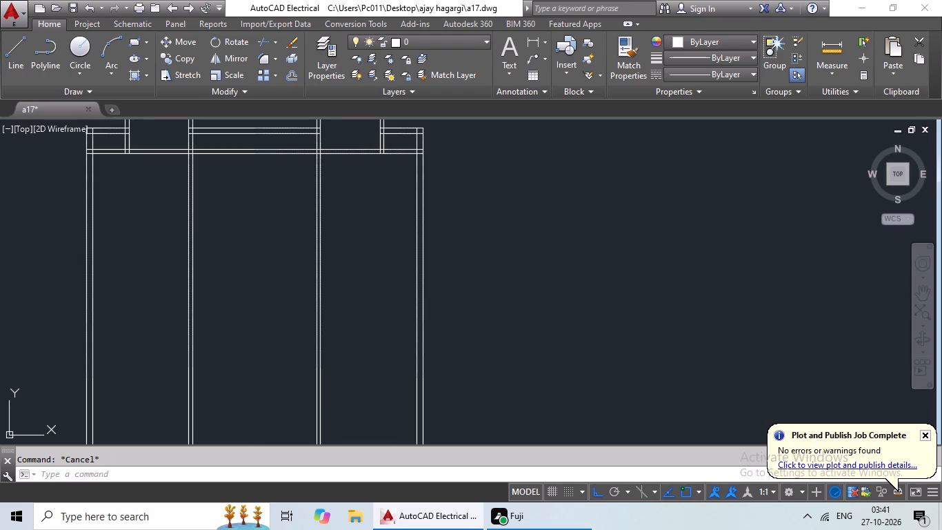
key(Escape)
Offset the lower line of the upper horizontal partition 10' downward.
key(o)
key(Return)
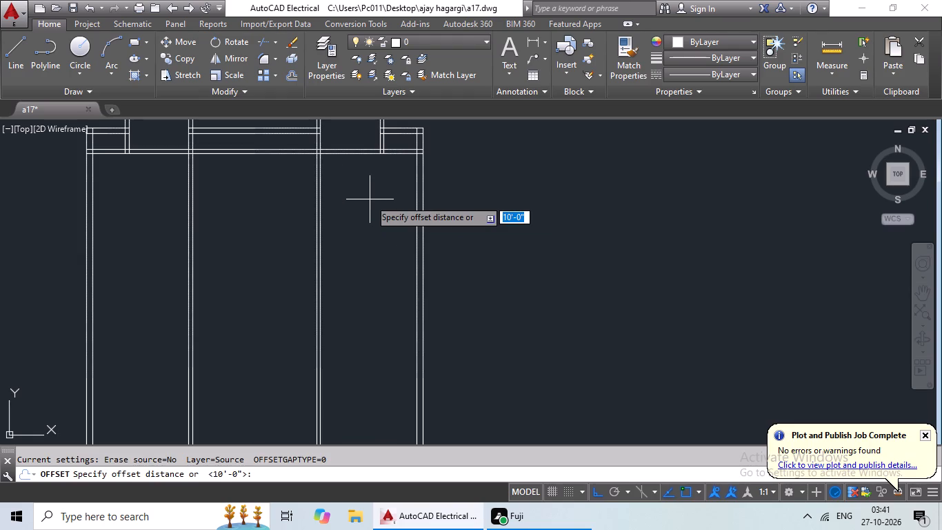
text(10')
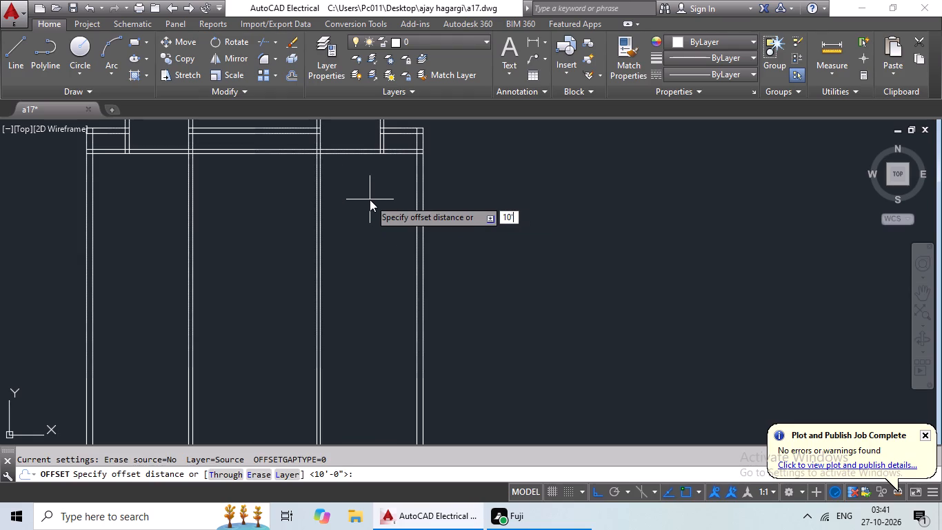
key(Return)
drag(396, 155, 394, 161)
click(387, 197)
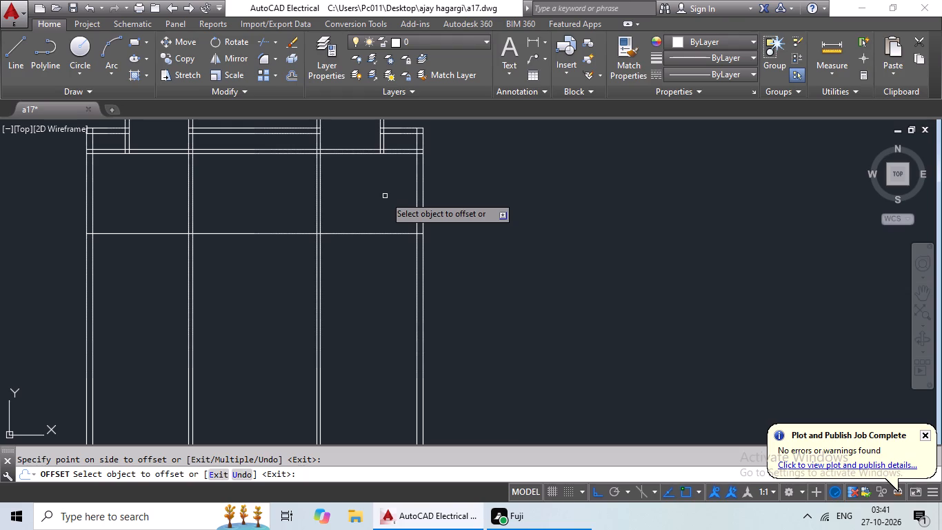
click(385, 196)
key(Escape)
key(Escape)
key(Escape)
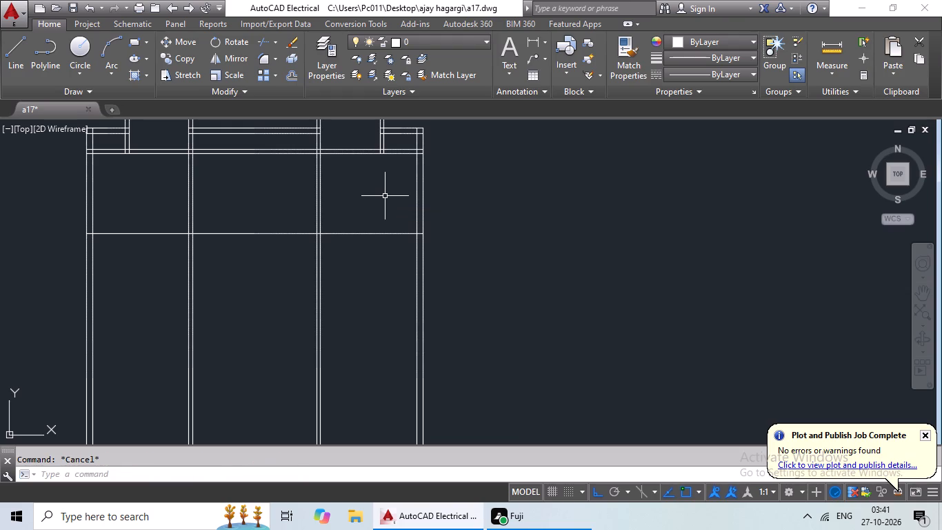
Offset the new horizontal line 6" downward to form a partition wall.
key(o)
key(Return)
text(6")
key(Return)
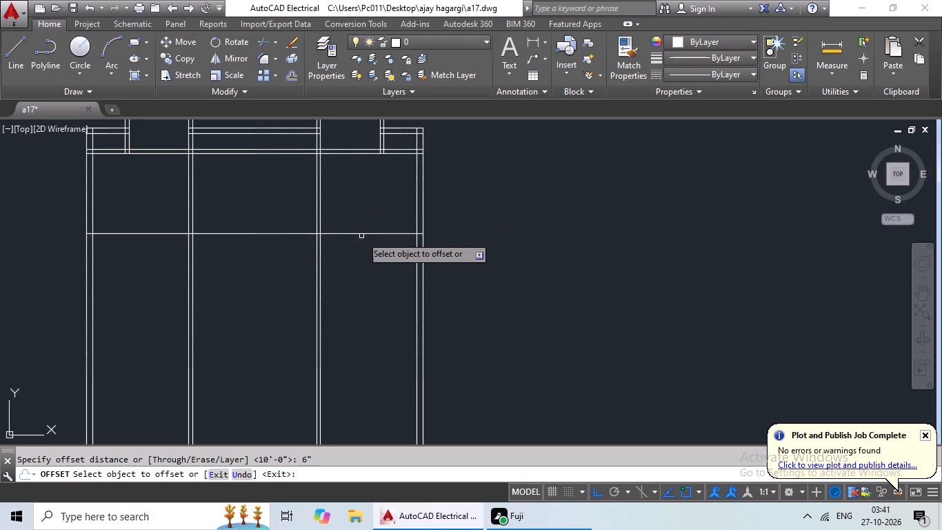
click(362, 234)
click(349, 262)
key(Escape)
key(Escape)
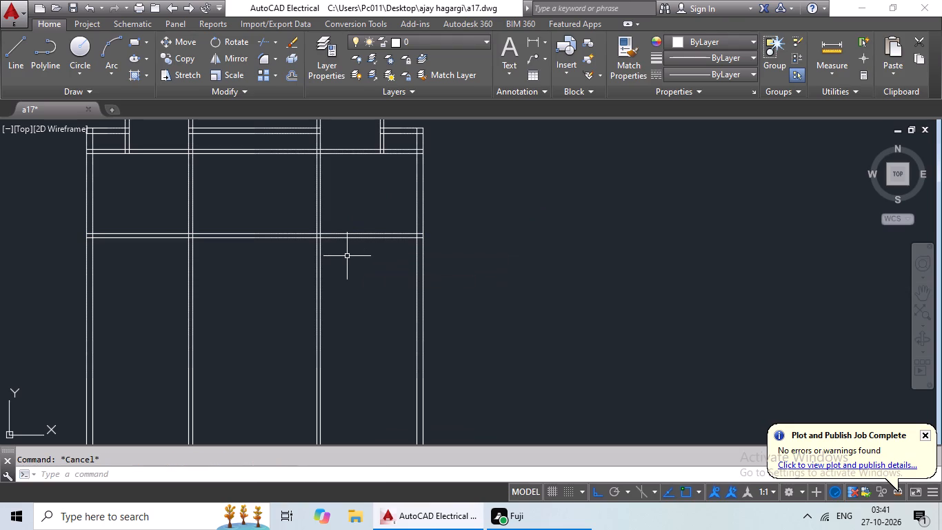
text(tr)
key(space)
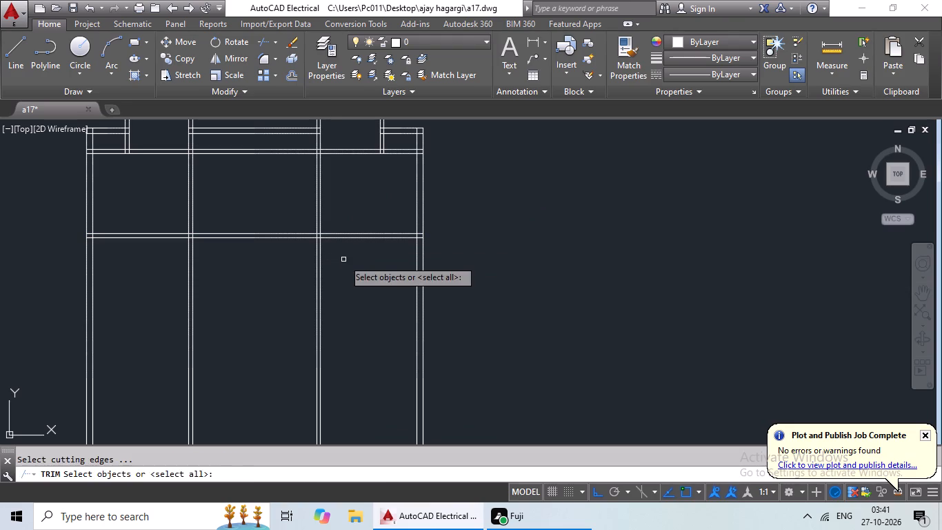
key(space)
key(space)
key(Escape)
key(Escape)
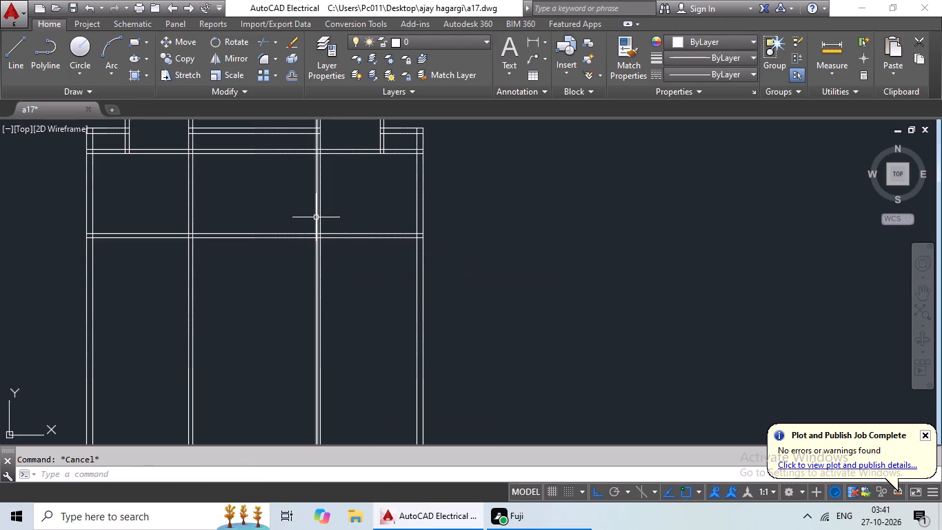
Trim both lines of the new horizontal partition between the two long vertical partition walls.
text(tr)
key(space)
key(space)
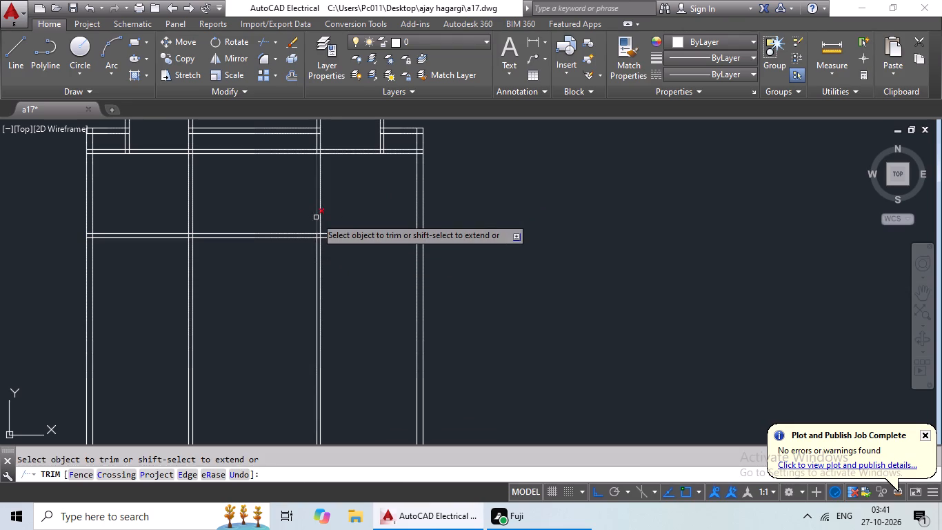
drag(254, 188, 230, 277)
scroll(248, 260, down, 2)
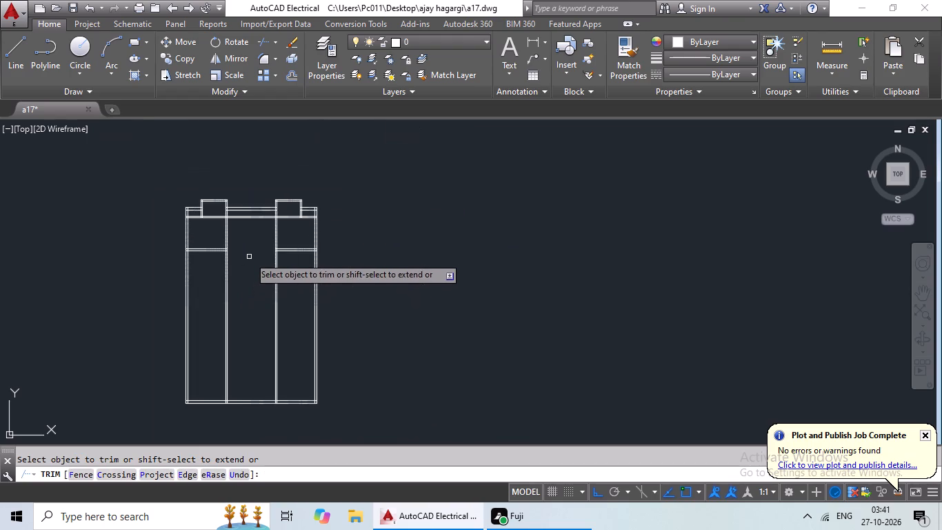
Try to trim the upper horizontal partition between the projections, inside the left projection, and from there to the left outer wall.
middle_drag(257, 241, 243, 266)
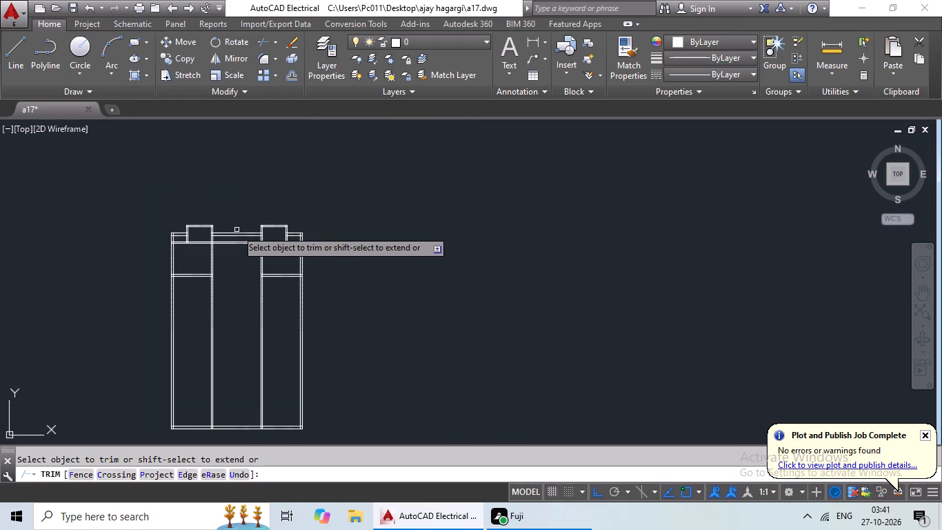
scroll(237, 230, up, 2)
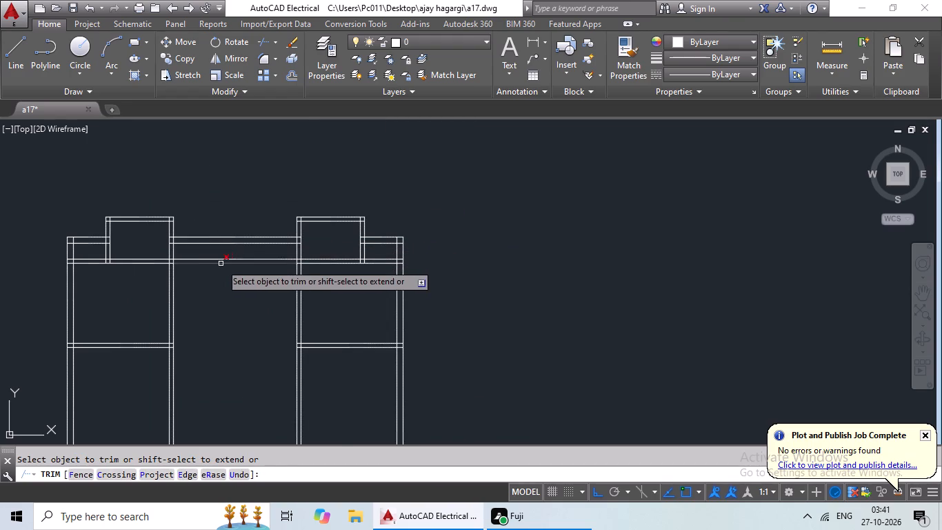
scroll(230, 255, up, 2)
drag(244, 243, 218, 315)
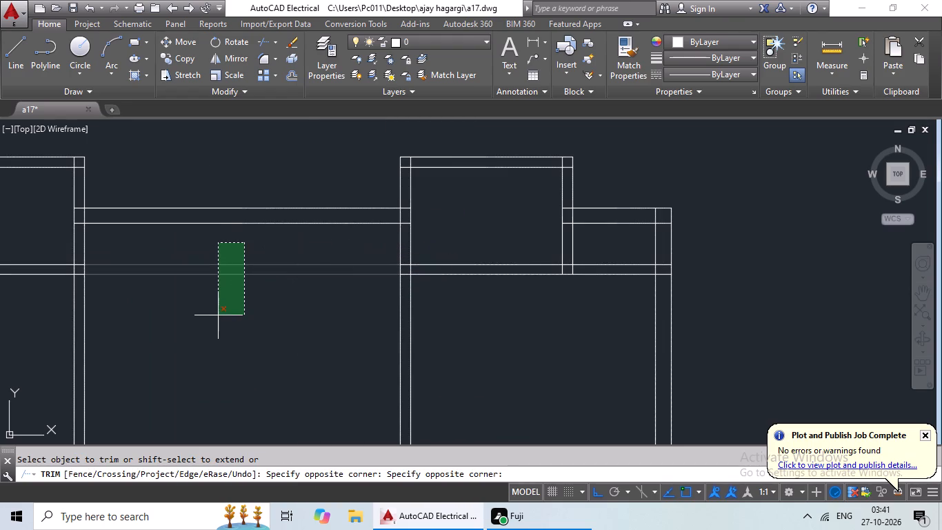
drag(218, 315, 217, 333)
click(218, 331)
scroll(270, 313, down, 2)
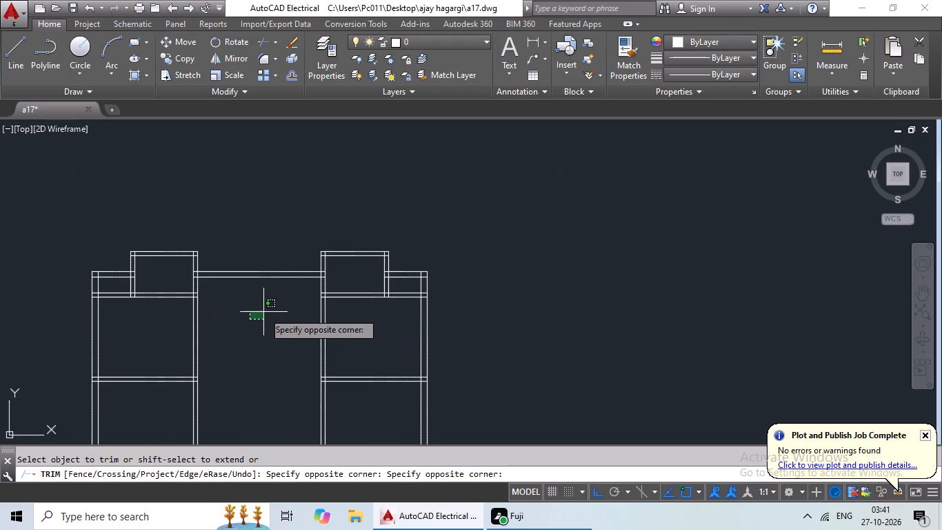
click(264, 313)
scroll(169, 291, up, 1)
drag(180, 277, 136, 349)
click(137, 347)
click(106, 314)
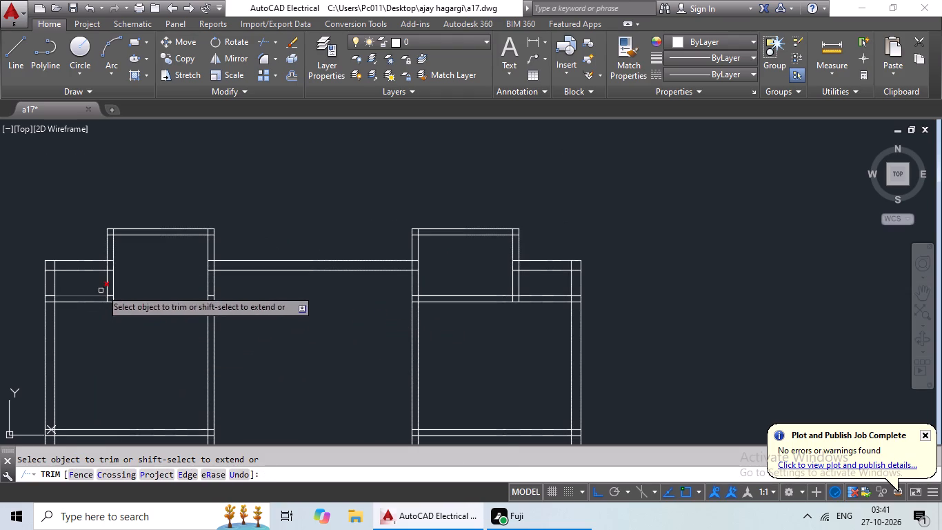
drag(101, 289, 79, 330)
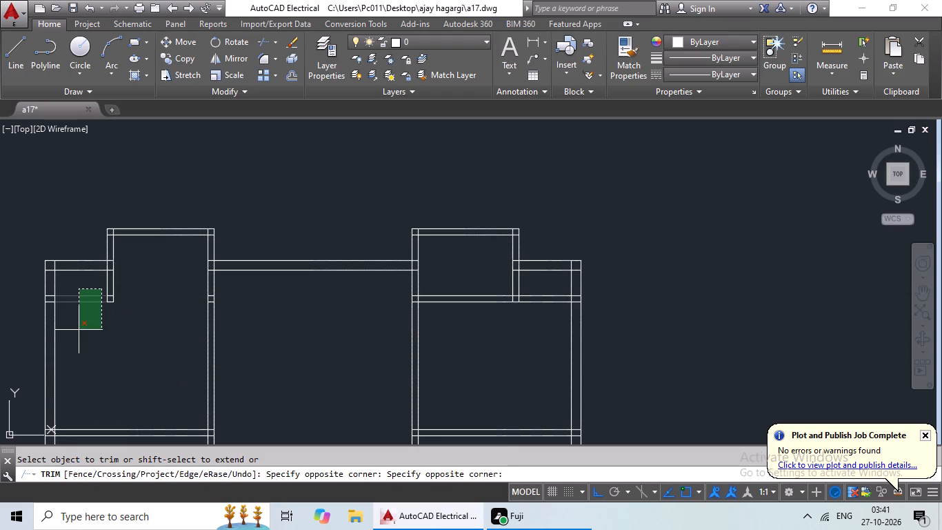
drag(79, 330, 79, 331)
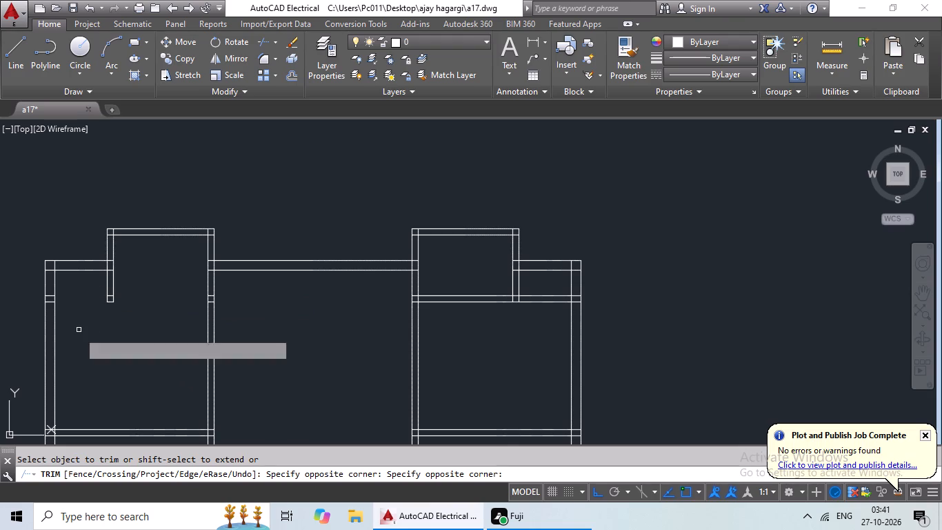
Undo the last Trim operation on the horizontal partitions.
key(Escape)
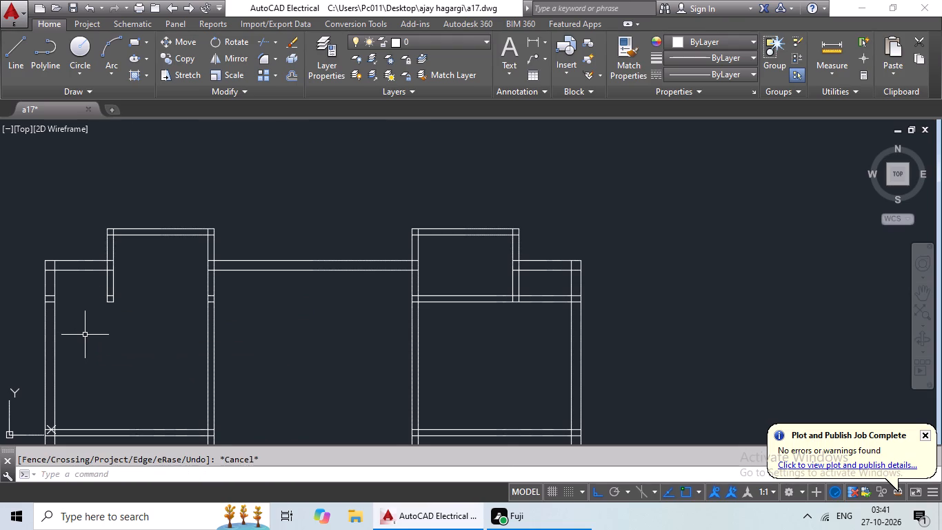
key(ctrl+z)
Trim both lines of the upper horizontal partition between the left outer wall and the left projection.
scroll(88, 335, down, 1)
middle_drag(122, 271, 117, 301)
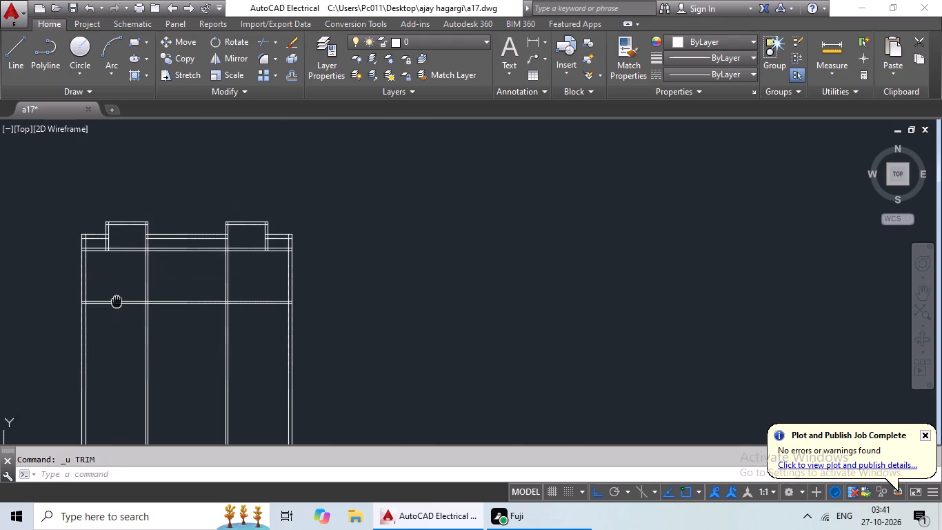
middle_drag(117, 301, 117, 302)
scroll(130, 292, up, 1)
middle_drag(131, 290, 166, 338)
key(Escape)
key(Escape)
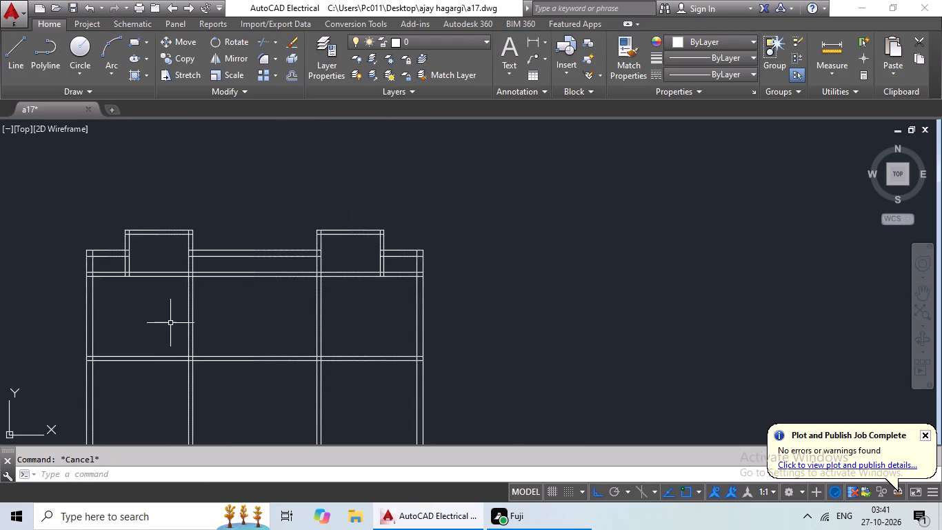
text(tr)
key(space)
key(space)
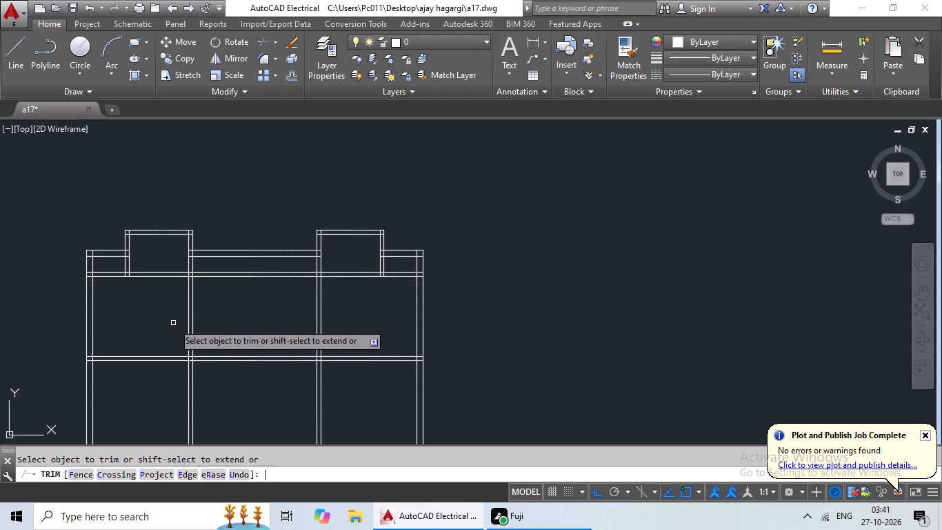
scroll(110, 272, up, 3)
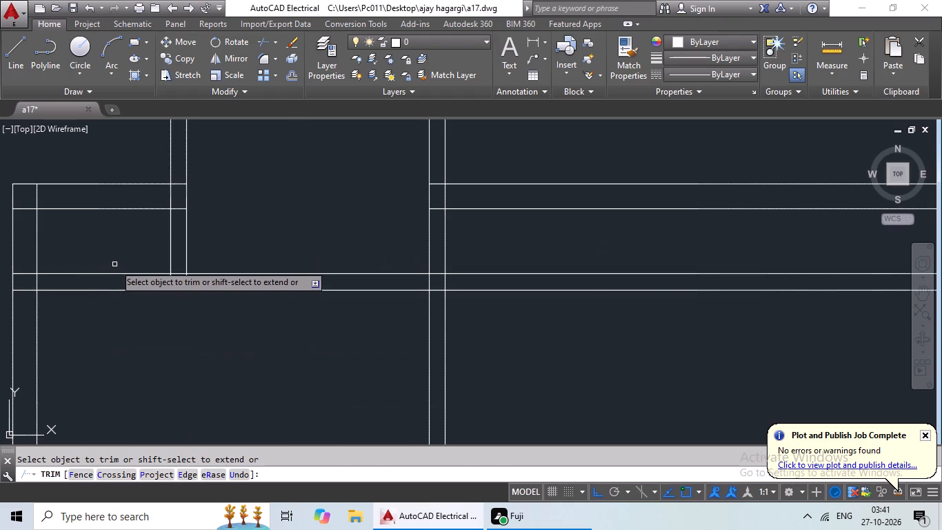
drag(114, 263, 90, 335)
click(91, 333)
Trim both lines of the upper horizontal partition between the two projections and from the right projection to the right outer wall.
scroll(272, 339, down, 2)
scroll(472, 297, up, 2)
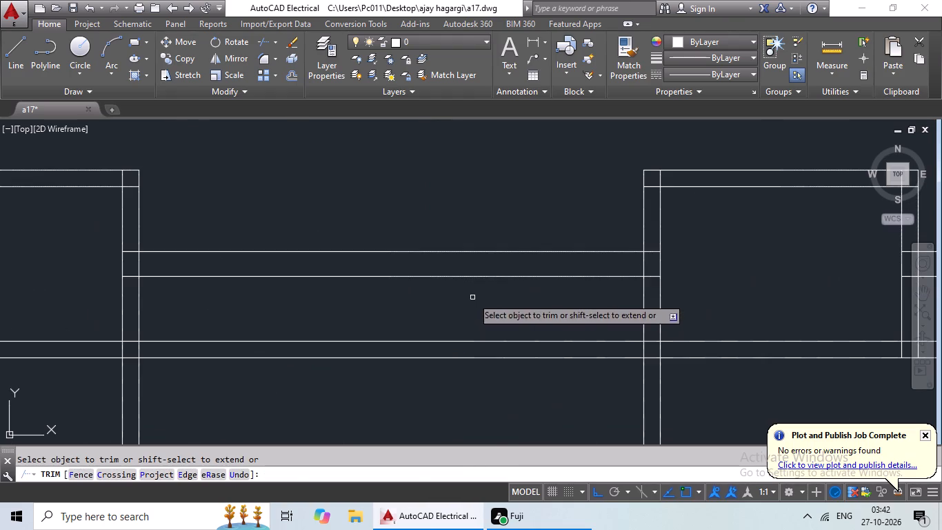
drag(476, 298, 413, 382)
click(413, 383)
scroll(460, 355, down, 1)
middle_drag(461, 354, 339, 356)
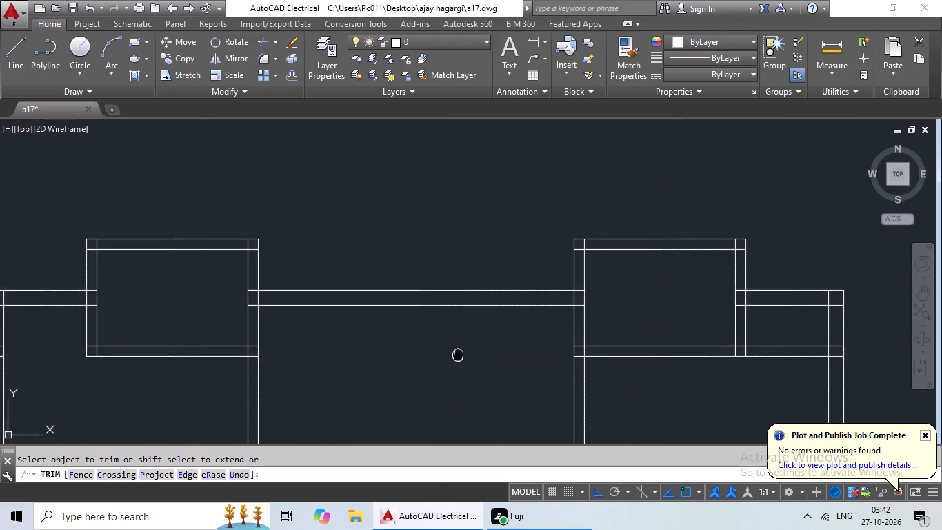
middle_drag(339, 356, 192, 356)
scroll(539, 324, up, 2)
drag(547, 317, 484, 428)
scroll(519, 391, down, 2)
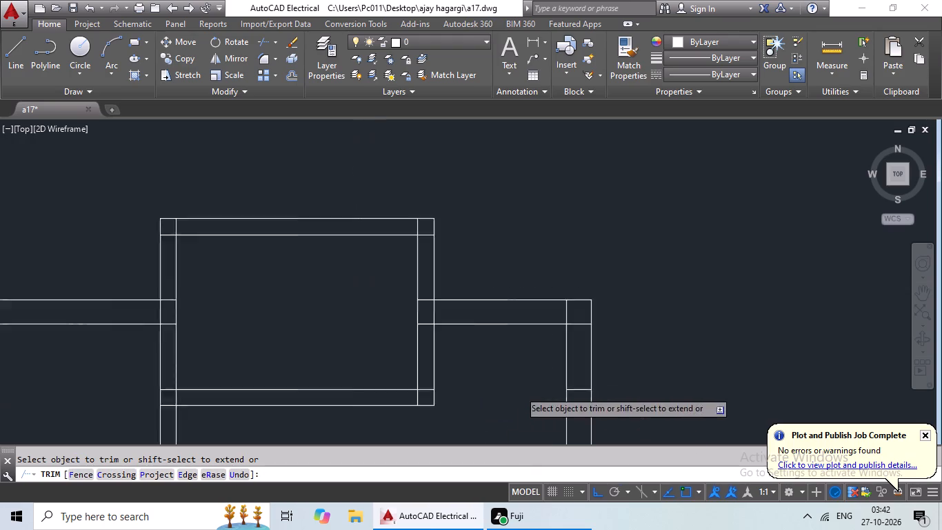
scroll(523, 385, down, 1)
middle_drag(525, 384, 555, 286)
middle_drag(512, 337, 559, 257)
scroll(544, 296, down, 1)
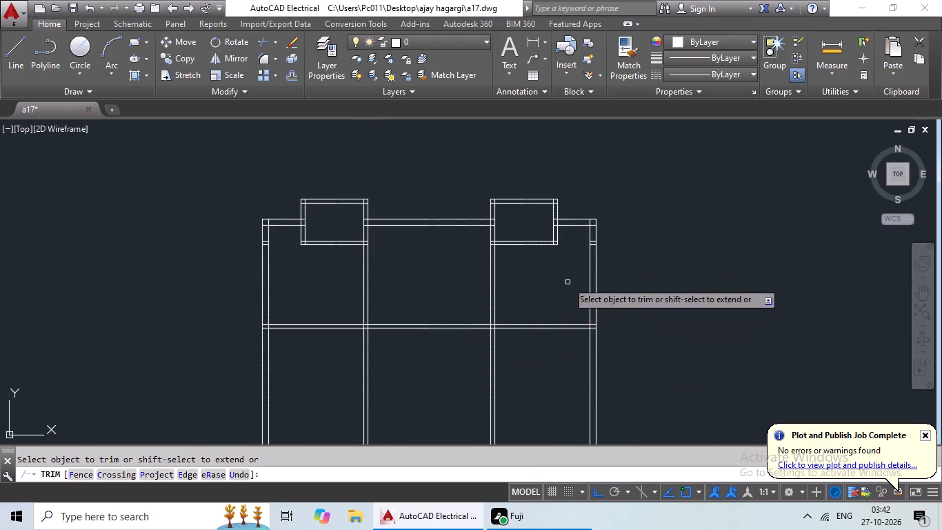
key(Escape)
Erase the leftover upper partition line stubs inside the right and left outer walls.
scroll(594, 246, up, 4)
drag(601, 190, 588, 259)
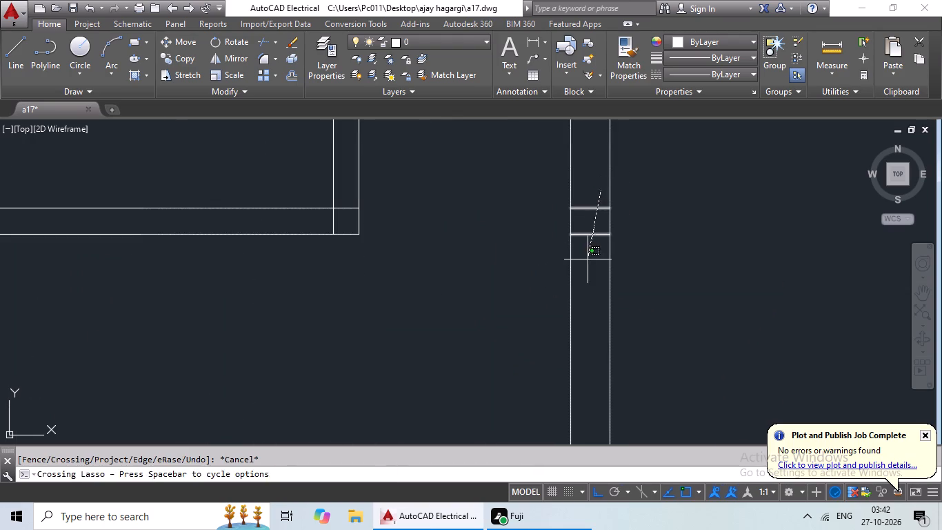
drag(588, 259, 588, 261)
key(Delete)
scroll(578, 237, down, 3)
middle_drag(454, 289, 589, 277)
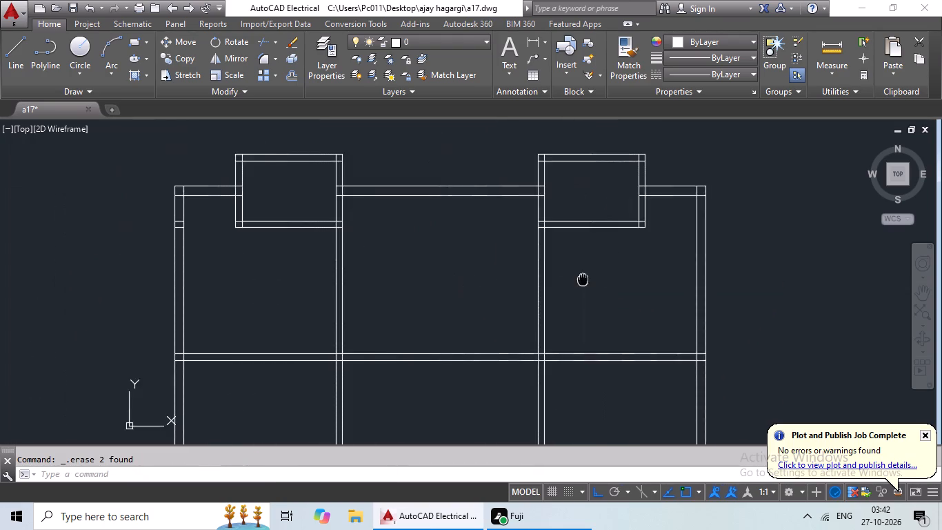
middle_drag(589, 277, 599, 274)
scroll(206, 208, up, 4)
drag(202, 217, 177, 340)
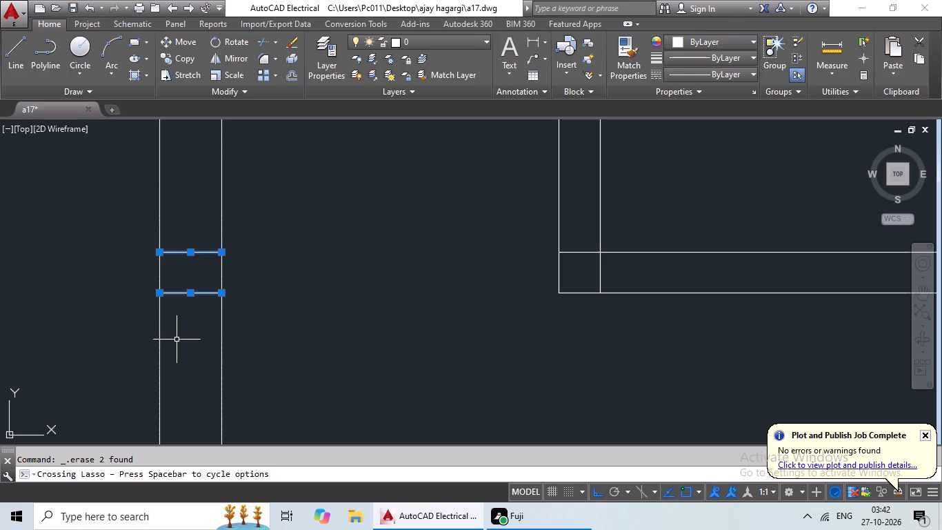
key(Delete)
Draw a vertical line from the midpoint of the top wall's inner line down to the lower line of the horizontal partition below.
scroll(294, 303, down, 2)
middle_drag(306, 290, 306, 217)
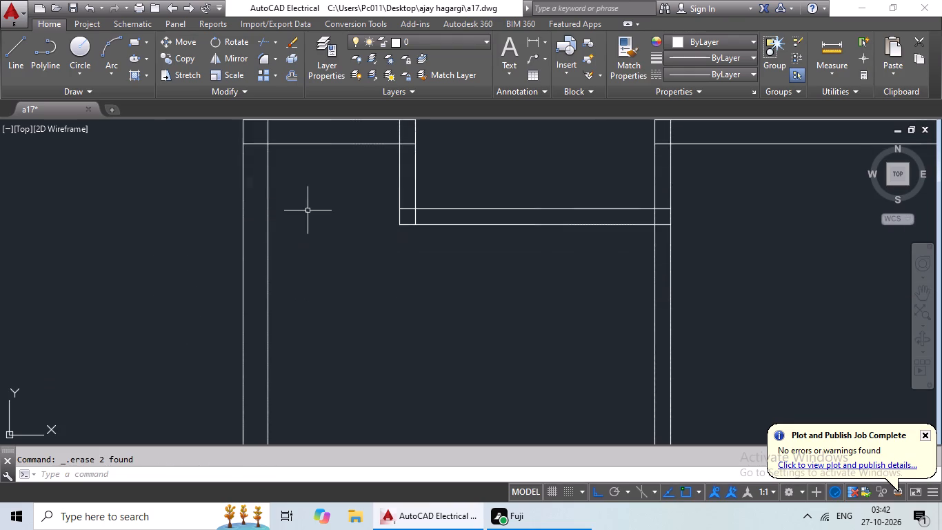
scroll(332, 235, down, 2)
middle_drag(372, 321, 165, 305)
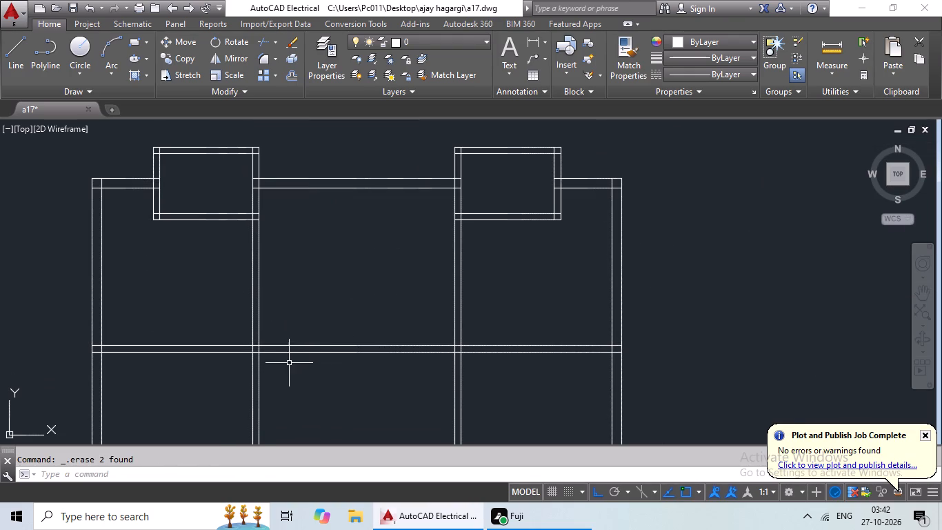
key(Escape)
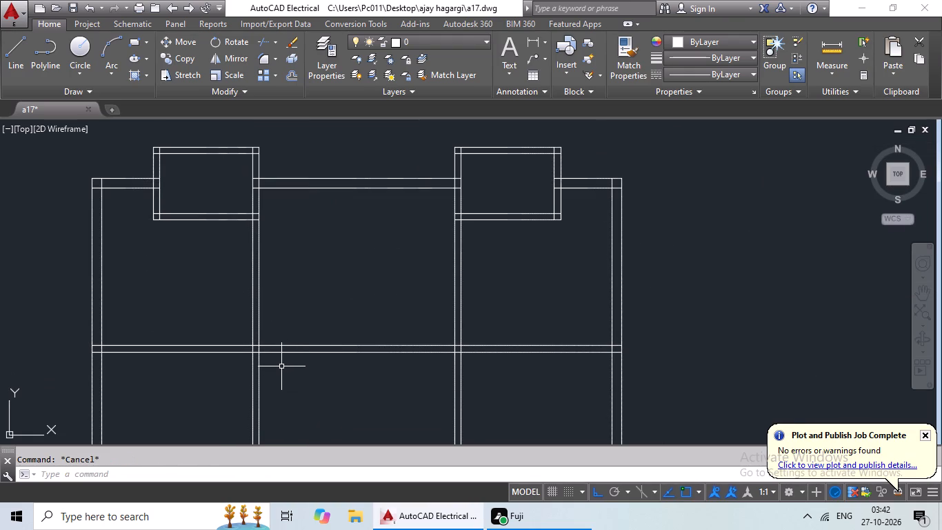
key(Escape)
key(Escape)
key(Escape)
middle_drag(322, 279, 295, 300)
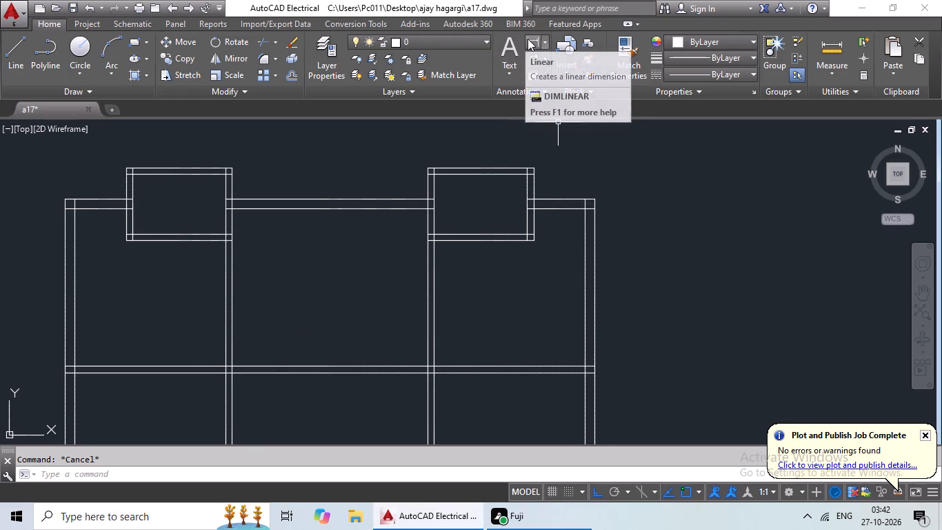
click(11, 51)
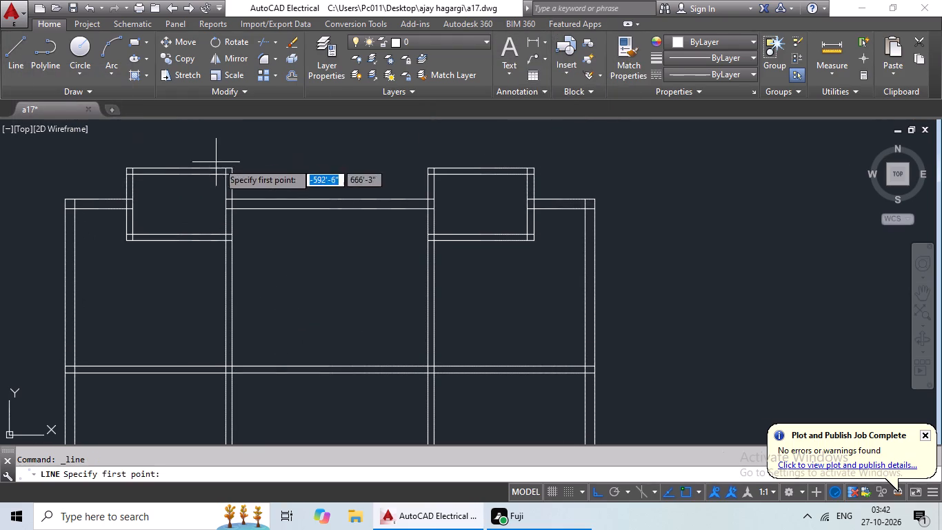
click(327, 212)
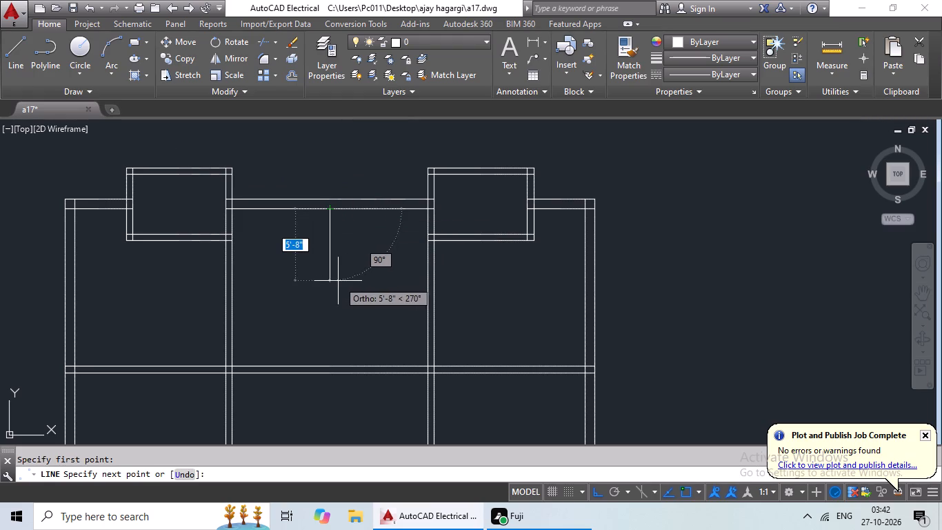
click(330, 373)
key(Escape)
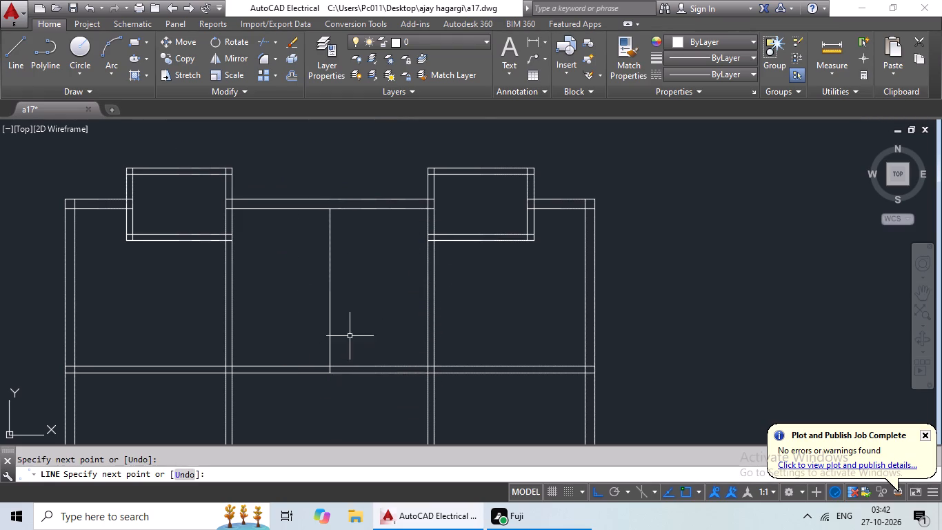
key(Escape)
scroll(346, 285, up, 1)
key(Escape)
key(Escape)
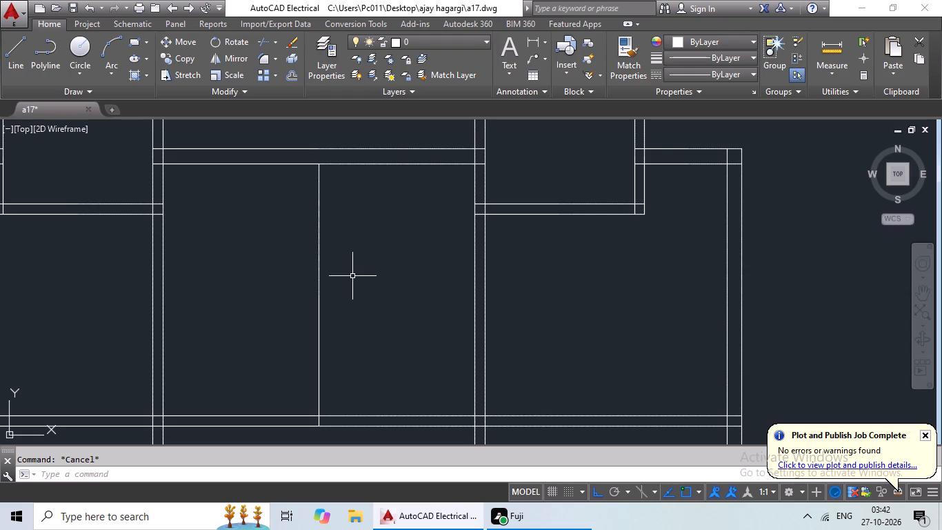
key(Escape)
key(Escape)
Measure the central room's depth from the top wall's inner line to the horizontal partition with a linear dimension.
click(526, 39)
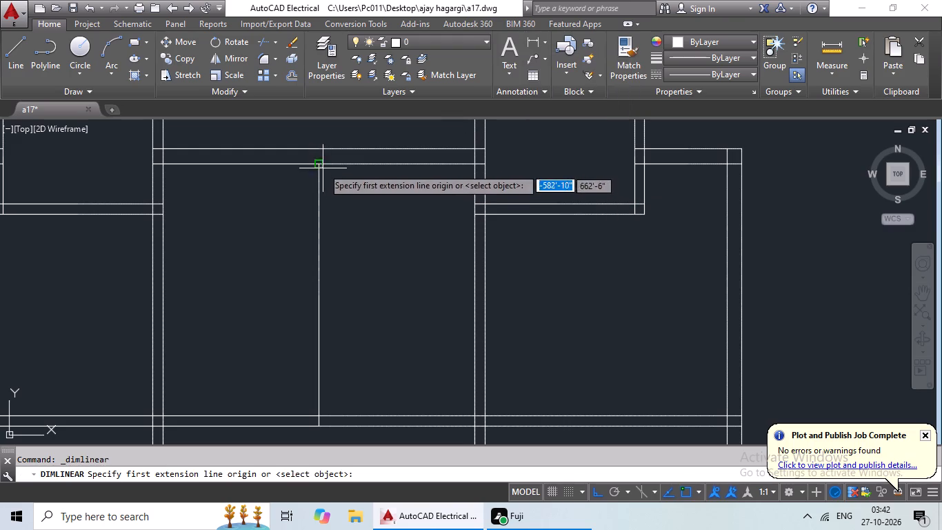
click(317, 162)
click(321, 410)
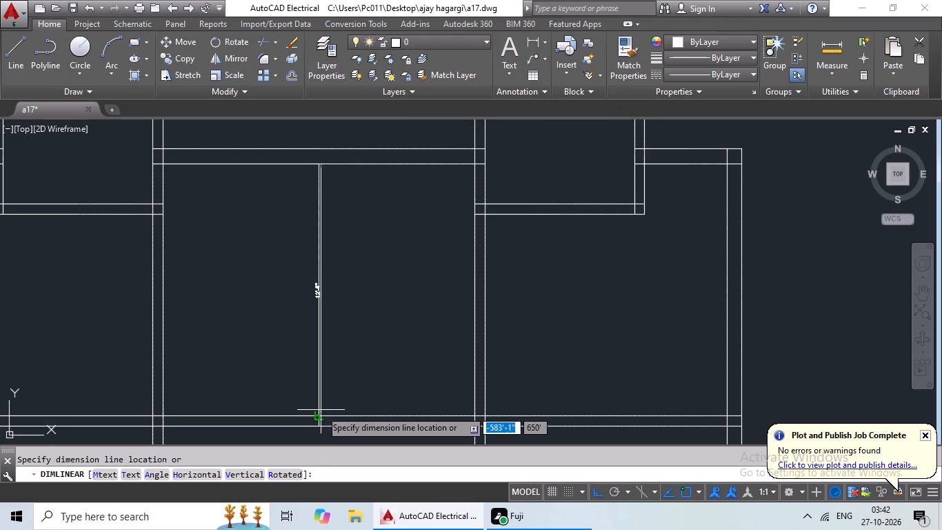
scroll(360, 406, up, 2)
scroll(364, 406, down, 1)
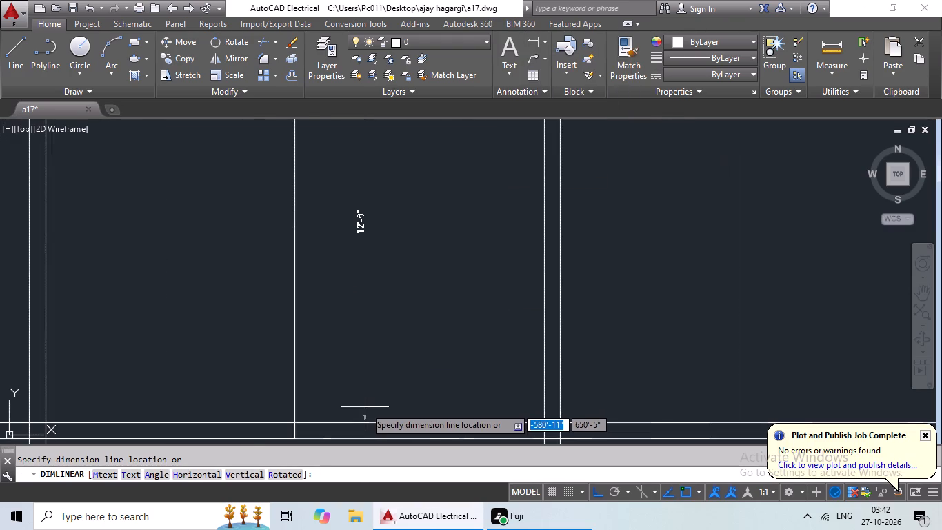
scroll(360, 397, up, 1)
middle_drag(360, 397, 351, 445)
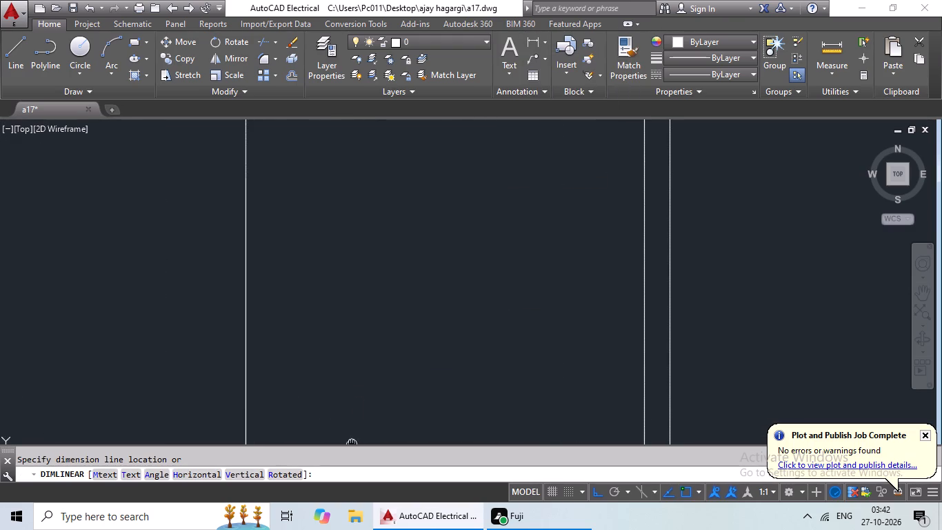
key(Escape)
scroll(360, 411, down, 2)
key(Escape)
key(Escape)
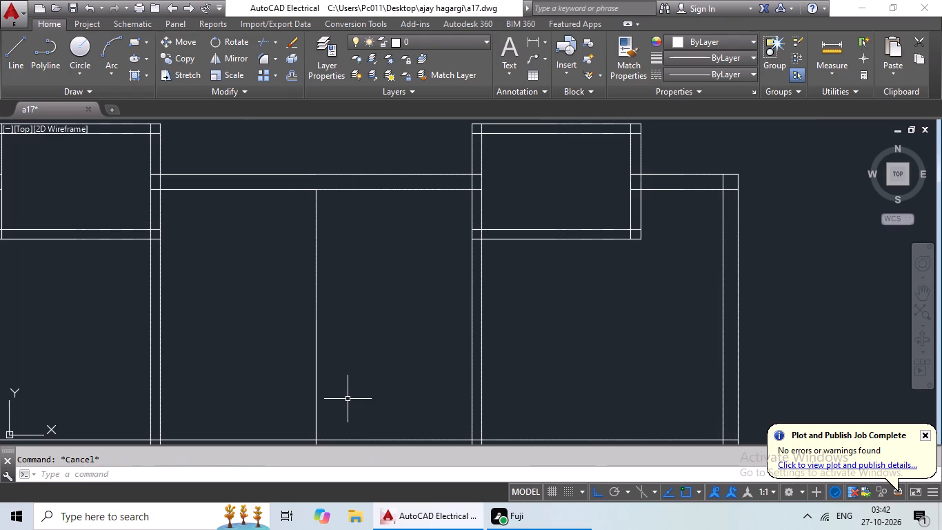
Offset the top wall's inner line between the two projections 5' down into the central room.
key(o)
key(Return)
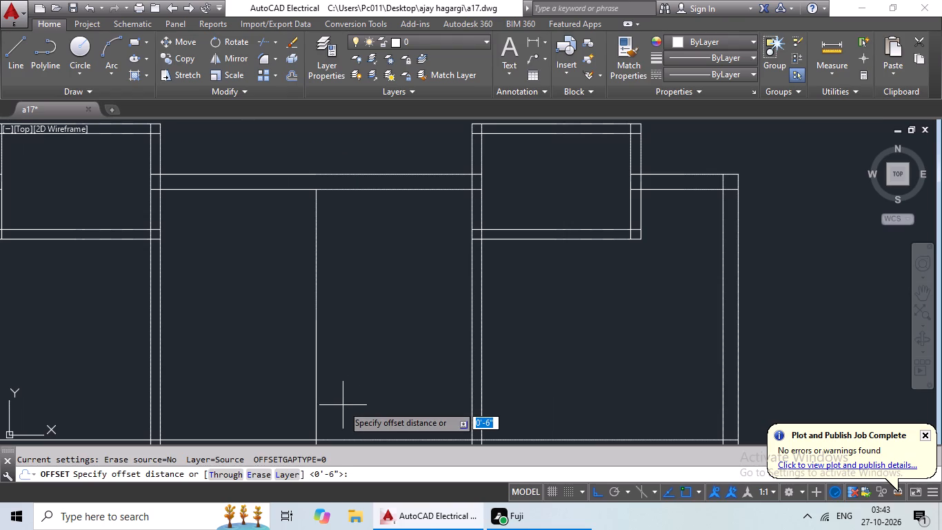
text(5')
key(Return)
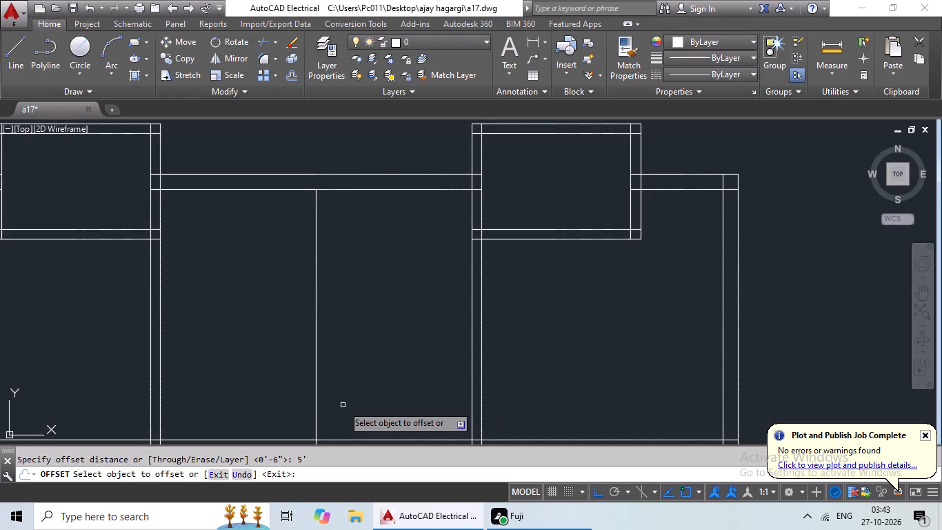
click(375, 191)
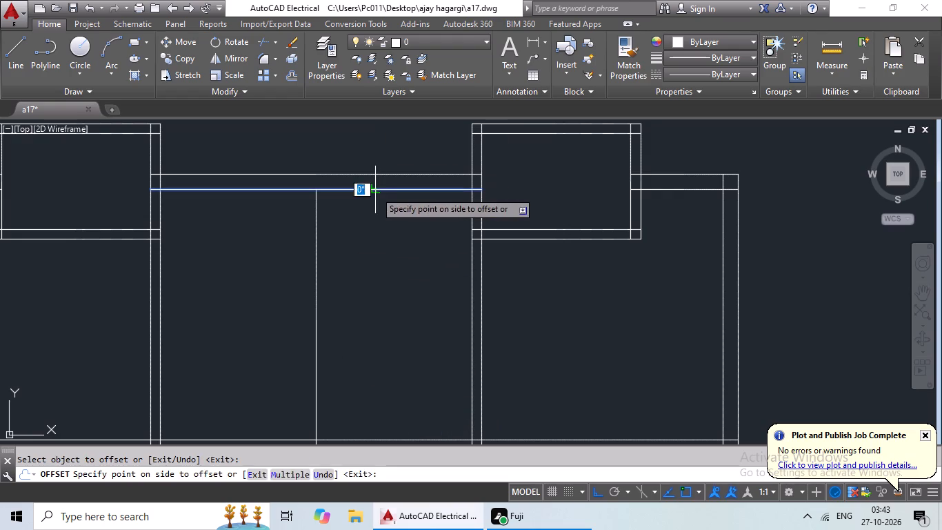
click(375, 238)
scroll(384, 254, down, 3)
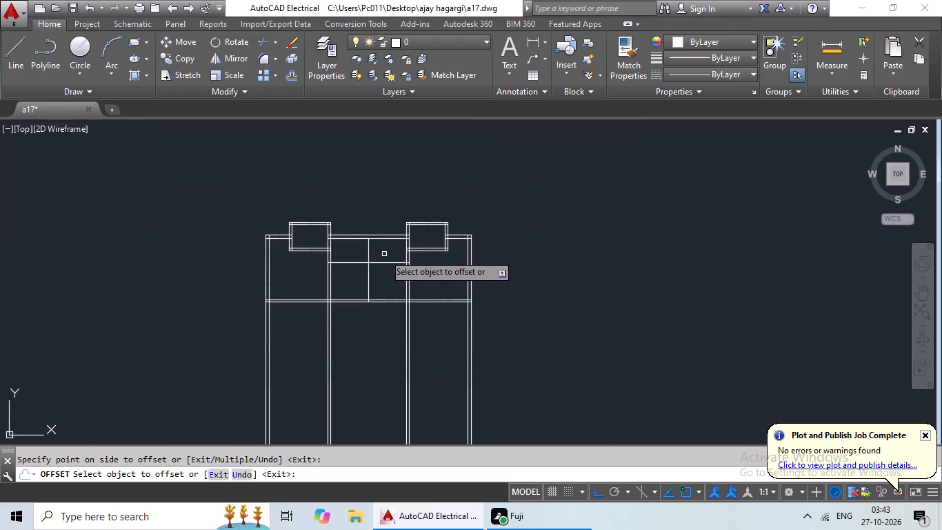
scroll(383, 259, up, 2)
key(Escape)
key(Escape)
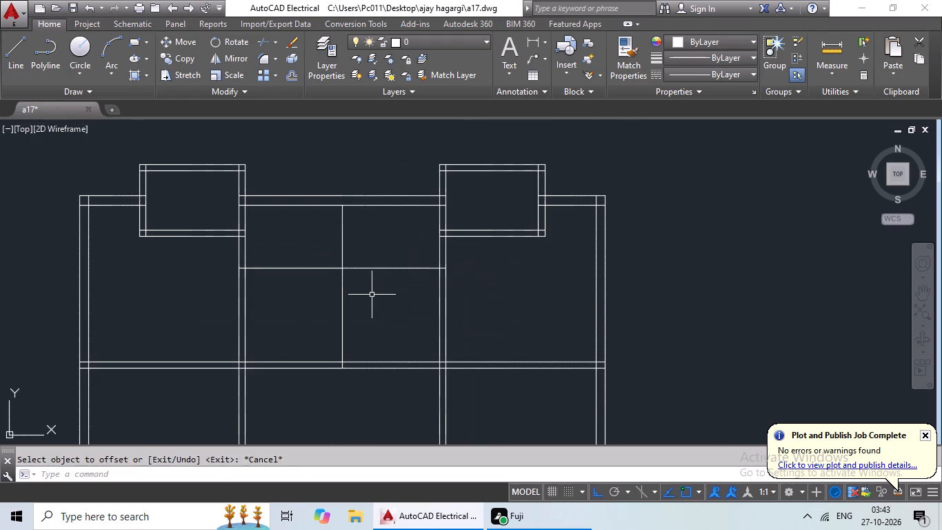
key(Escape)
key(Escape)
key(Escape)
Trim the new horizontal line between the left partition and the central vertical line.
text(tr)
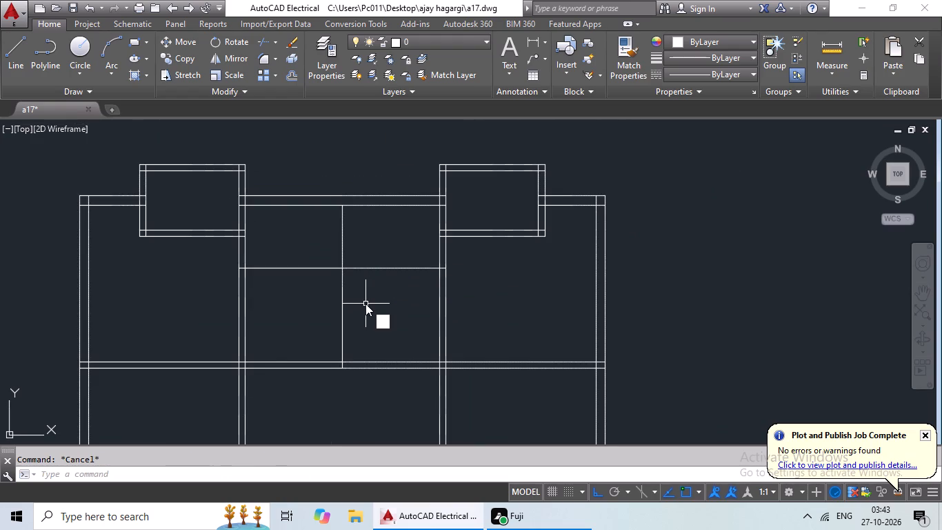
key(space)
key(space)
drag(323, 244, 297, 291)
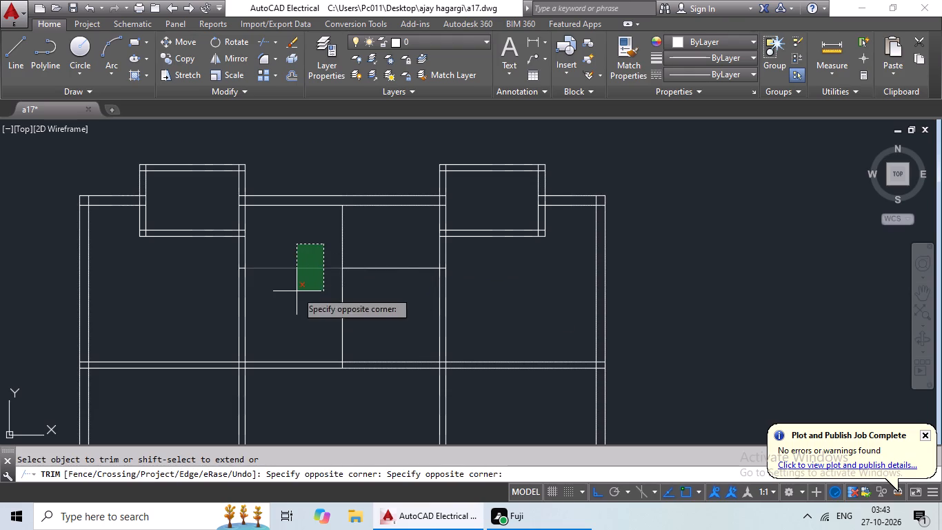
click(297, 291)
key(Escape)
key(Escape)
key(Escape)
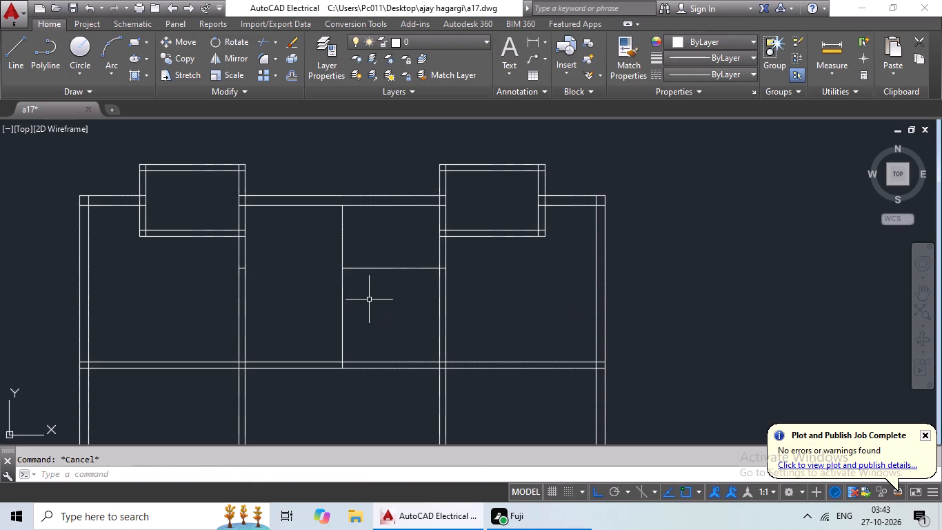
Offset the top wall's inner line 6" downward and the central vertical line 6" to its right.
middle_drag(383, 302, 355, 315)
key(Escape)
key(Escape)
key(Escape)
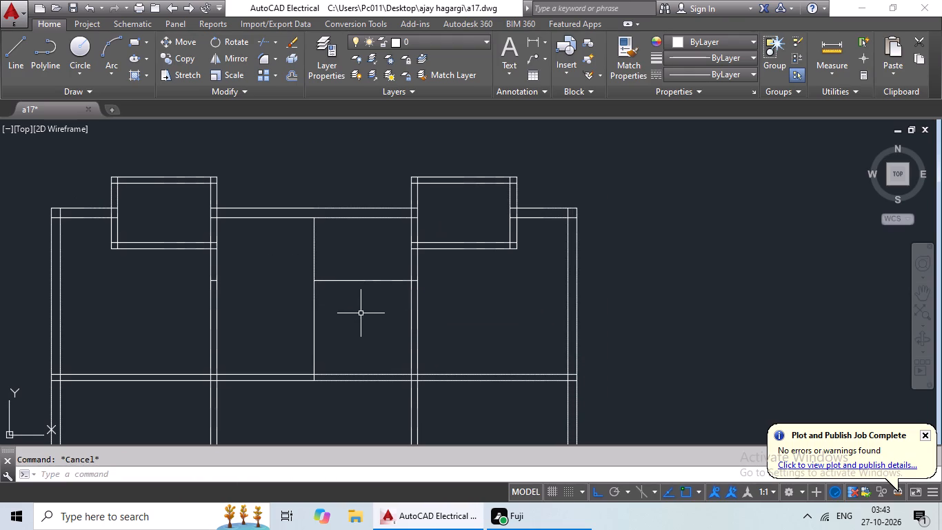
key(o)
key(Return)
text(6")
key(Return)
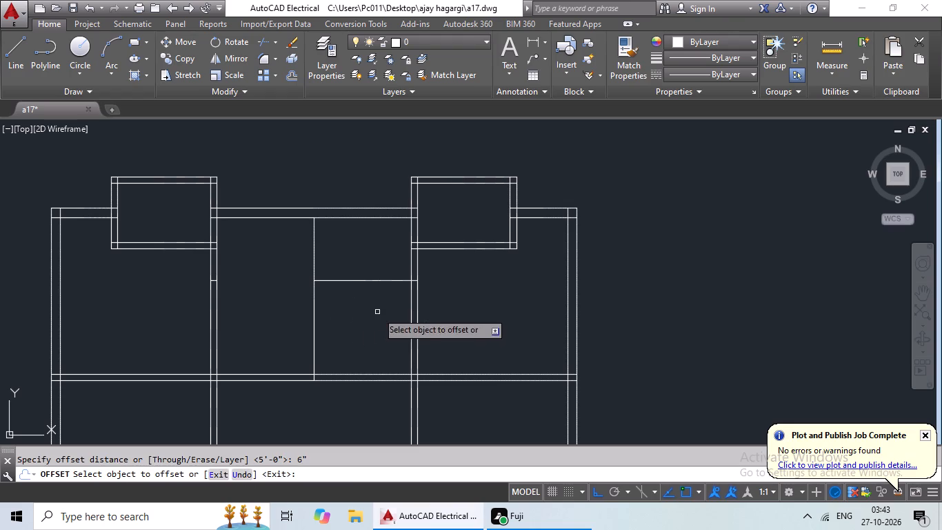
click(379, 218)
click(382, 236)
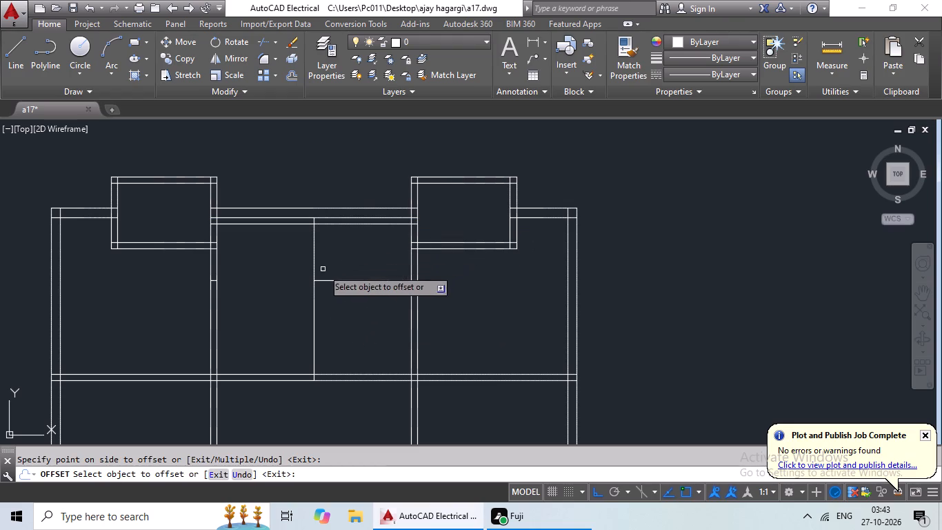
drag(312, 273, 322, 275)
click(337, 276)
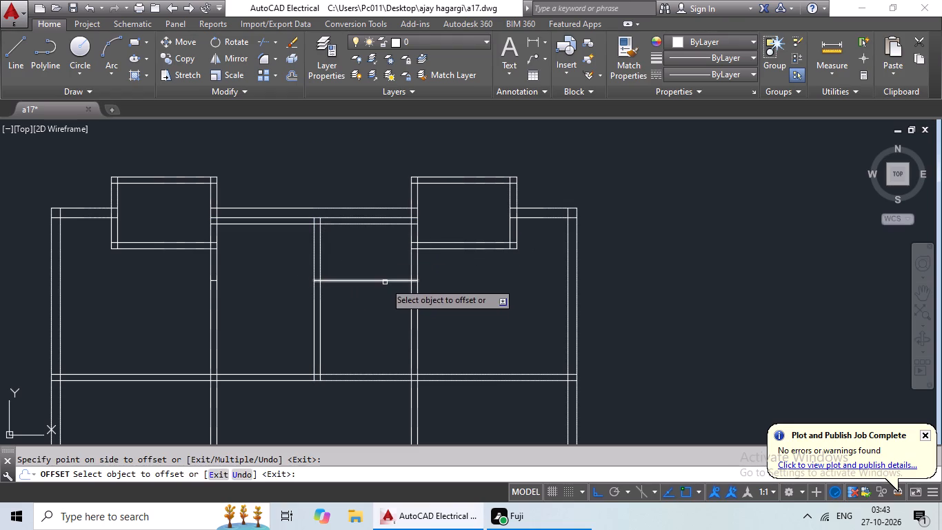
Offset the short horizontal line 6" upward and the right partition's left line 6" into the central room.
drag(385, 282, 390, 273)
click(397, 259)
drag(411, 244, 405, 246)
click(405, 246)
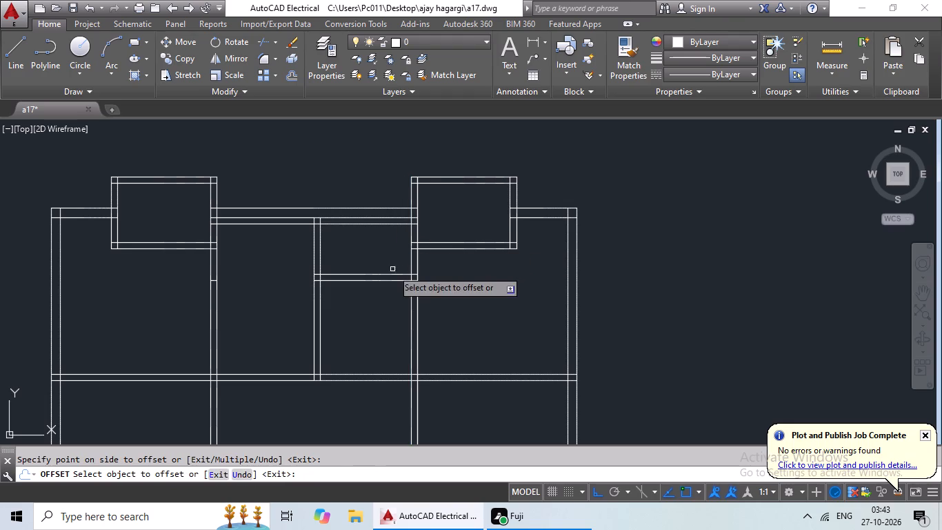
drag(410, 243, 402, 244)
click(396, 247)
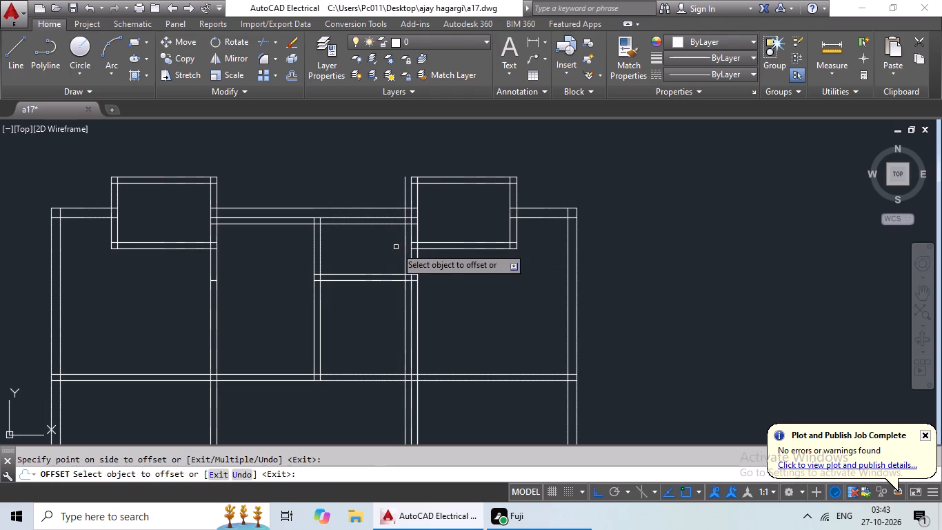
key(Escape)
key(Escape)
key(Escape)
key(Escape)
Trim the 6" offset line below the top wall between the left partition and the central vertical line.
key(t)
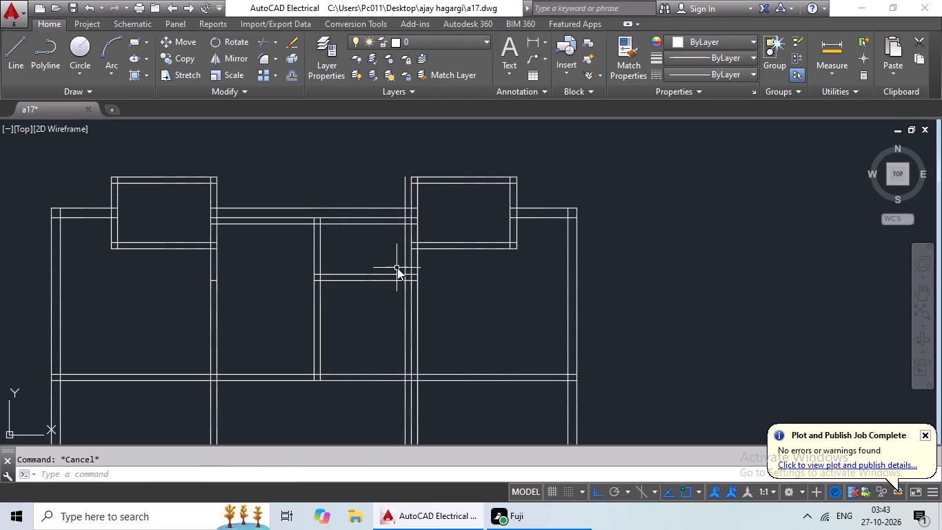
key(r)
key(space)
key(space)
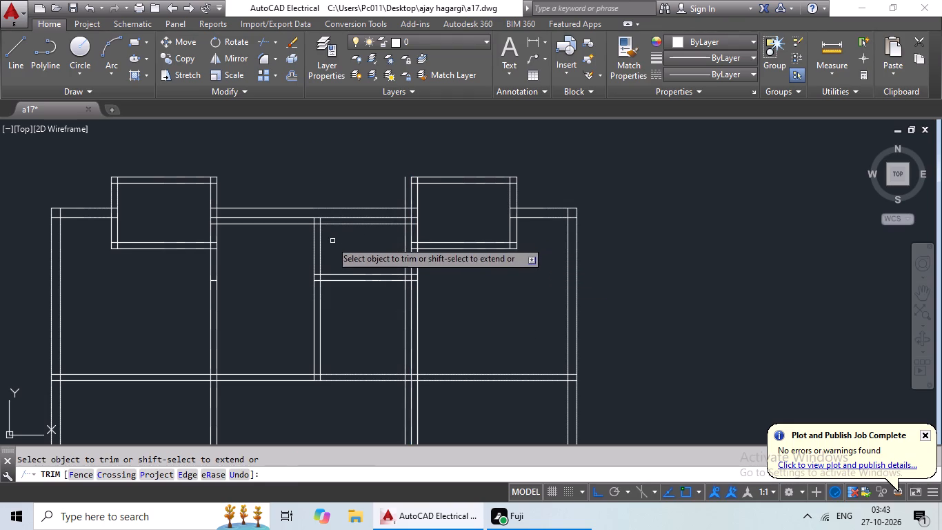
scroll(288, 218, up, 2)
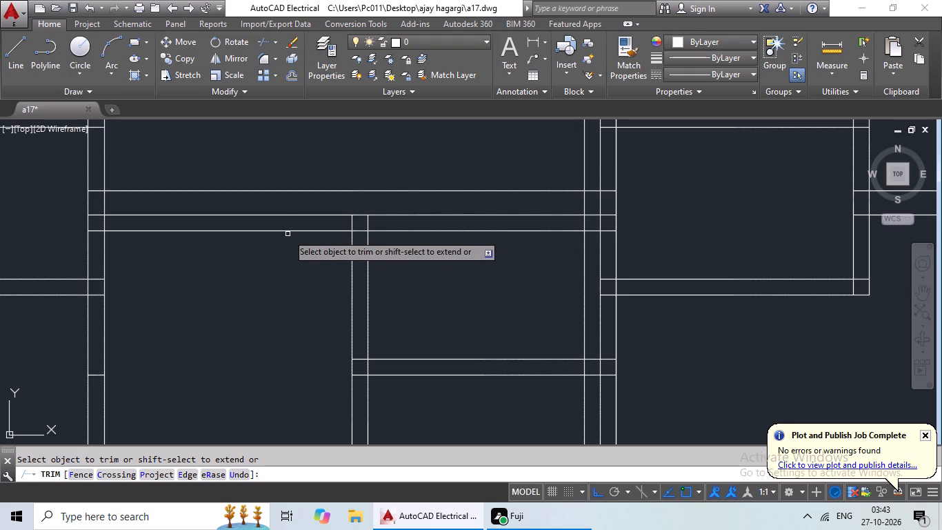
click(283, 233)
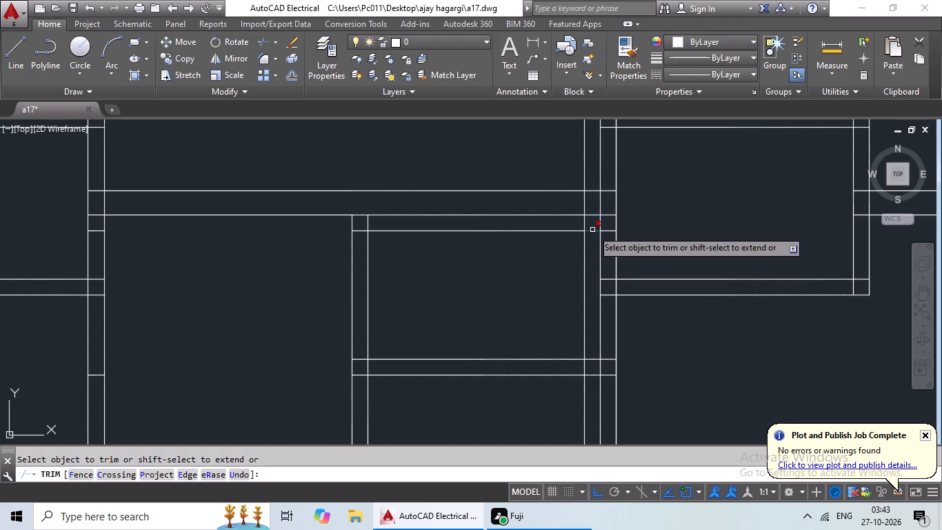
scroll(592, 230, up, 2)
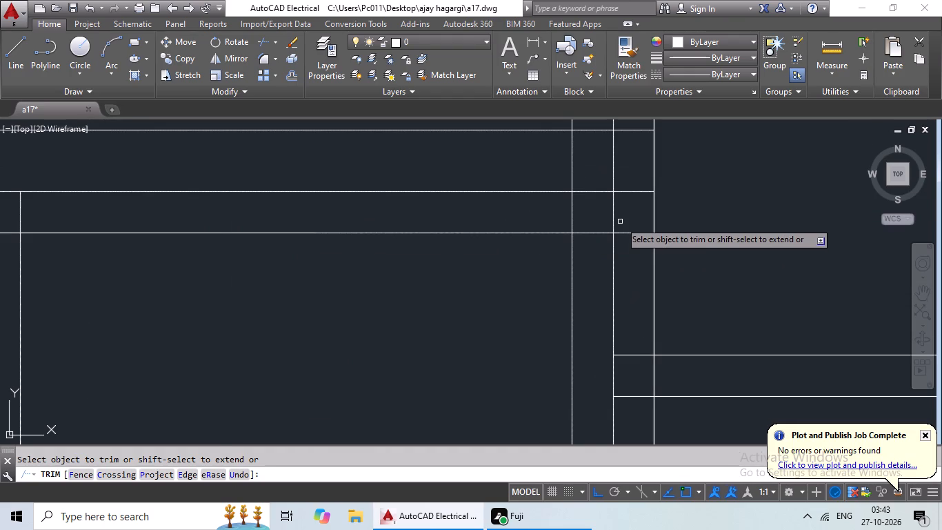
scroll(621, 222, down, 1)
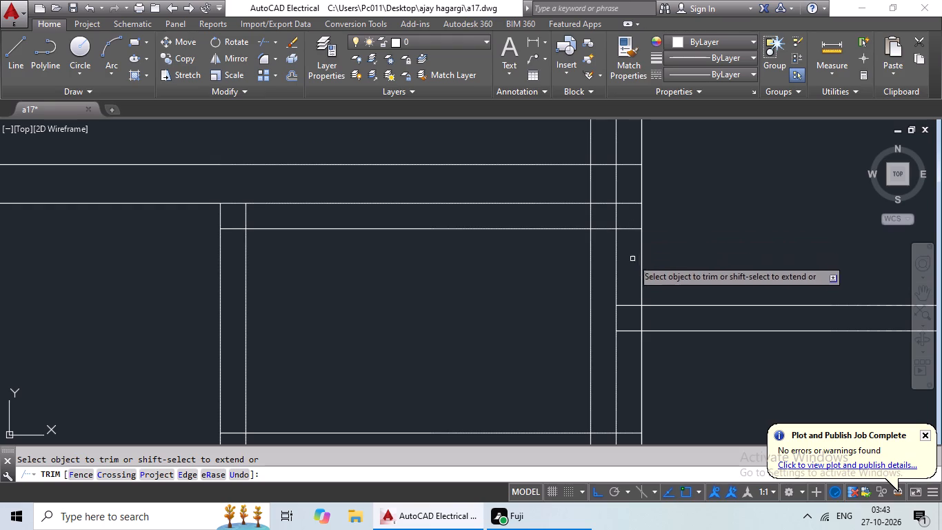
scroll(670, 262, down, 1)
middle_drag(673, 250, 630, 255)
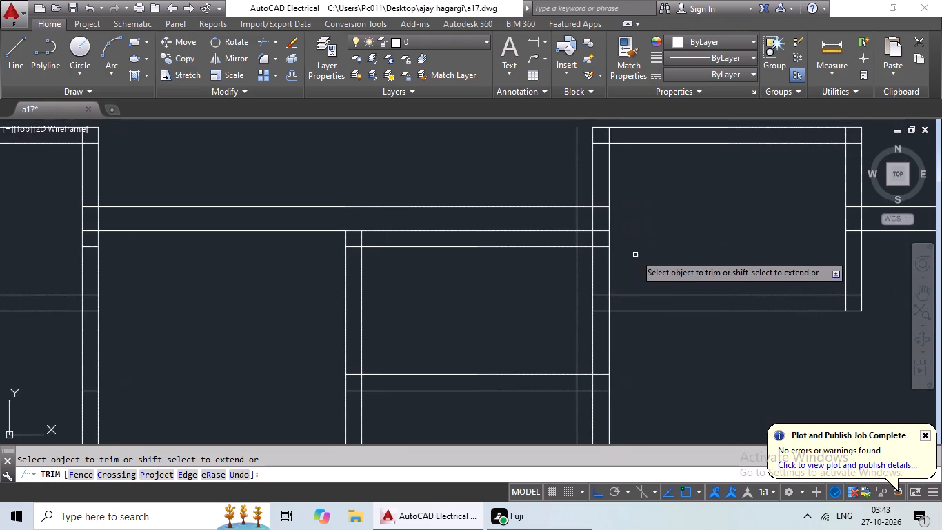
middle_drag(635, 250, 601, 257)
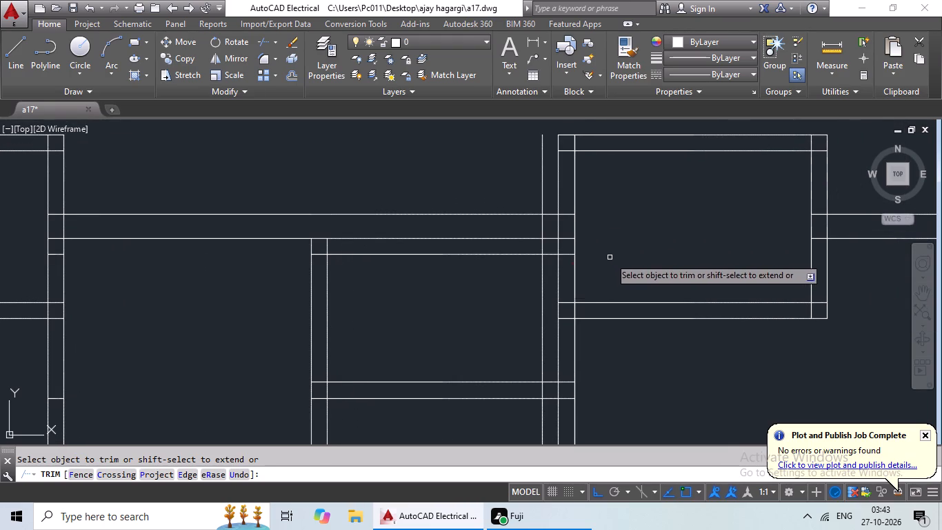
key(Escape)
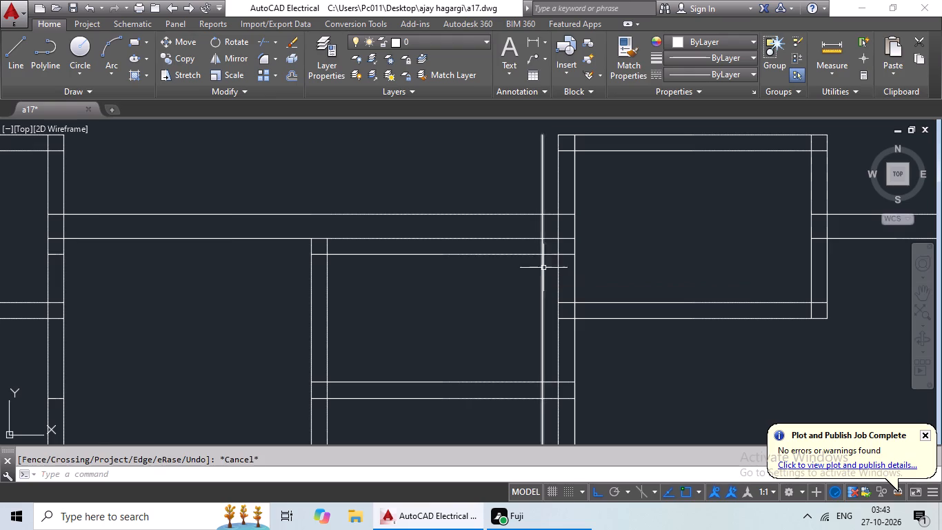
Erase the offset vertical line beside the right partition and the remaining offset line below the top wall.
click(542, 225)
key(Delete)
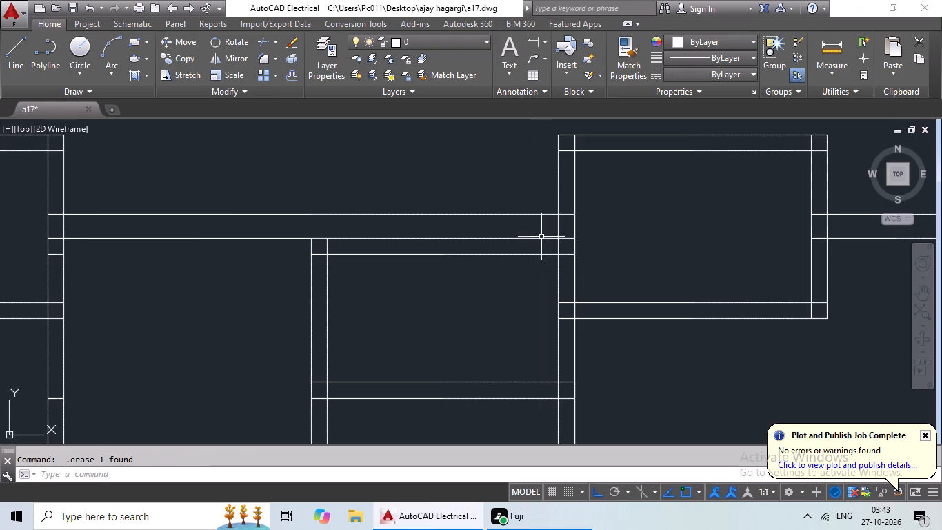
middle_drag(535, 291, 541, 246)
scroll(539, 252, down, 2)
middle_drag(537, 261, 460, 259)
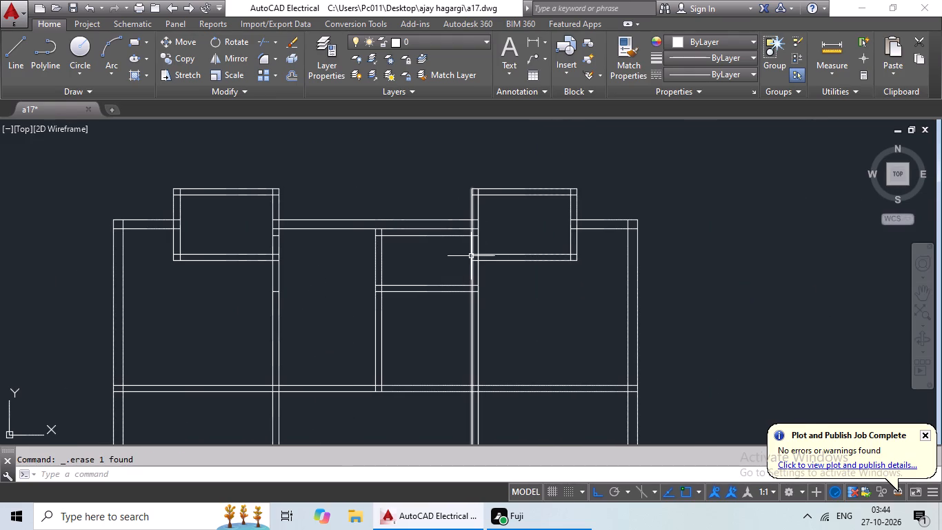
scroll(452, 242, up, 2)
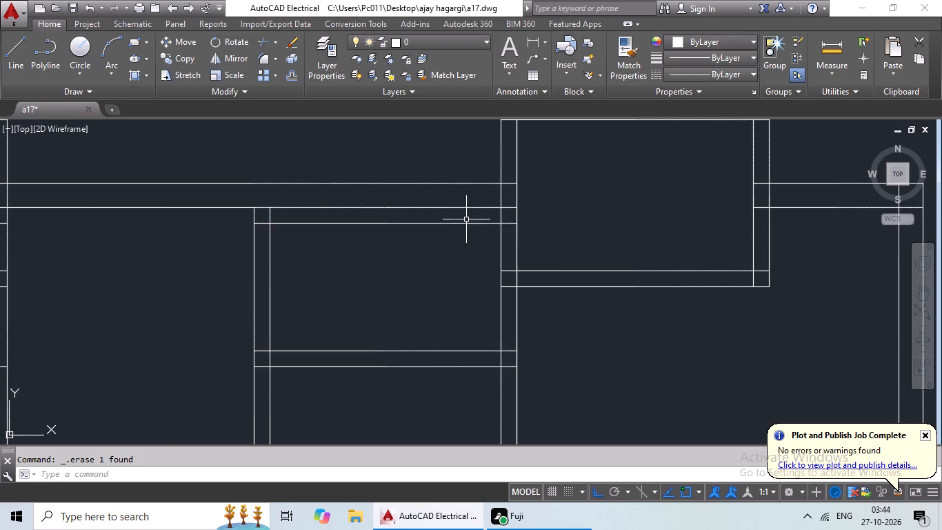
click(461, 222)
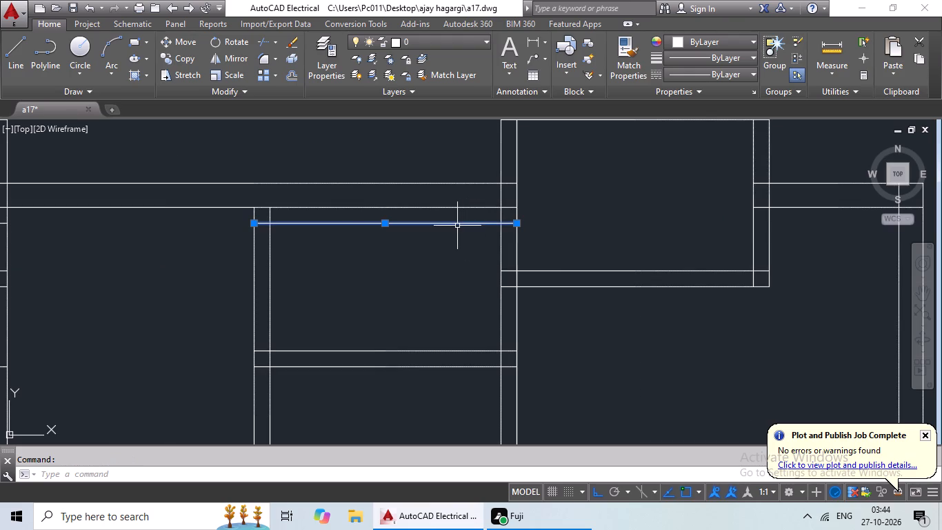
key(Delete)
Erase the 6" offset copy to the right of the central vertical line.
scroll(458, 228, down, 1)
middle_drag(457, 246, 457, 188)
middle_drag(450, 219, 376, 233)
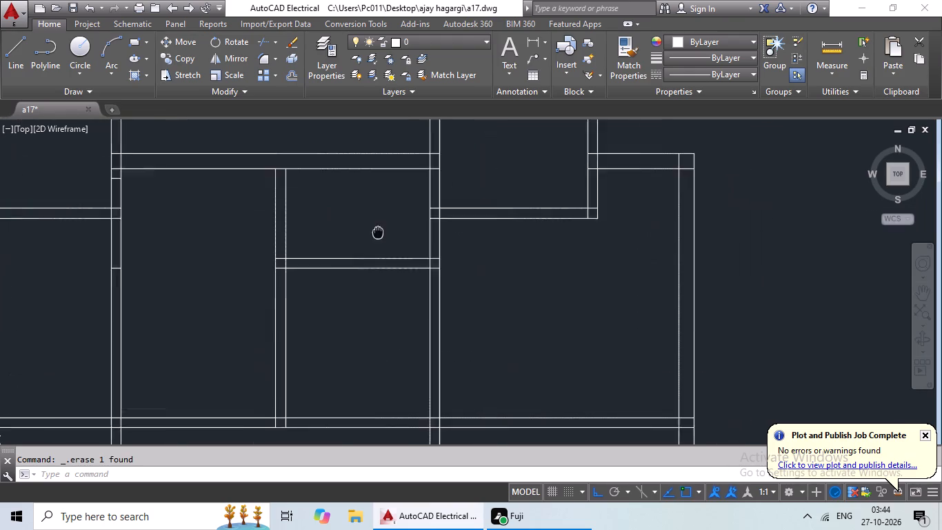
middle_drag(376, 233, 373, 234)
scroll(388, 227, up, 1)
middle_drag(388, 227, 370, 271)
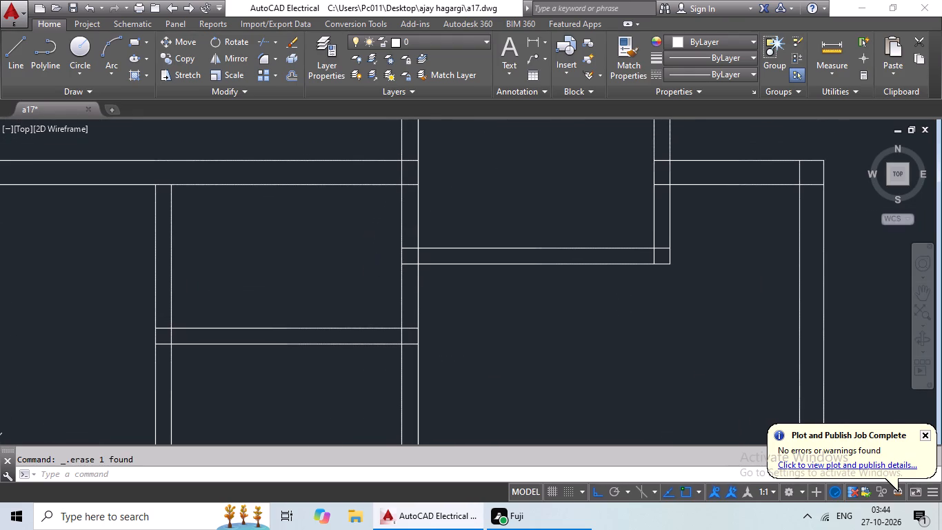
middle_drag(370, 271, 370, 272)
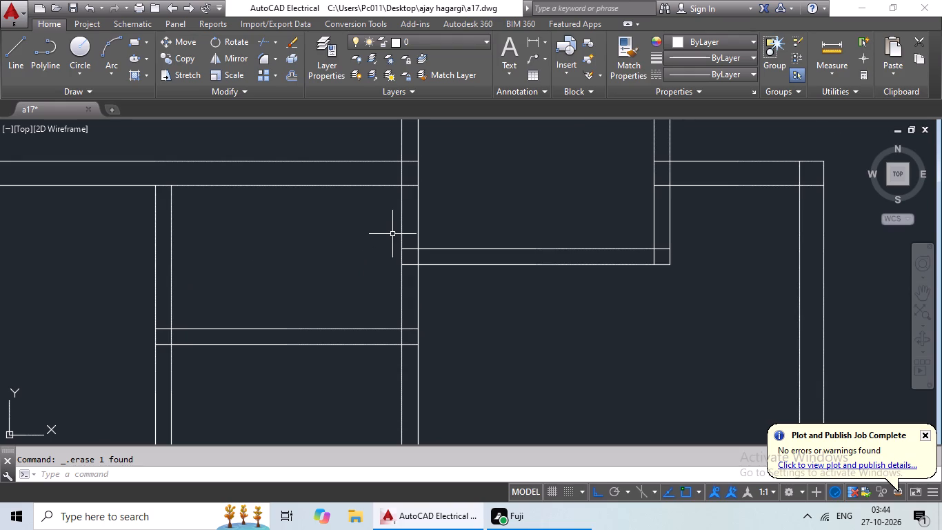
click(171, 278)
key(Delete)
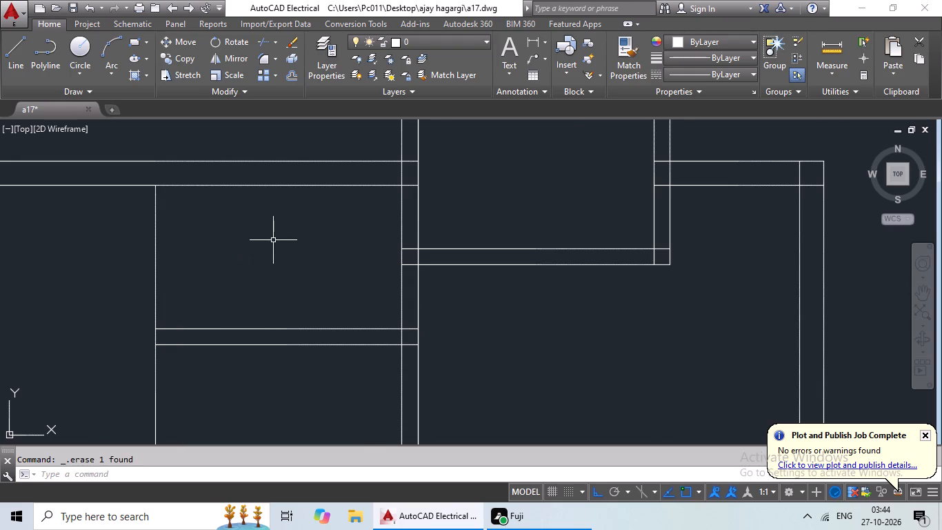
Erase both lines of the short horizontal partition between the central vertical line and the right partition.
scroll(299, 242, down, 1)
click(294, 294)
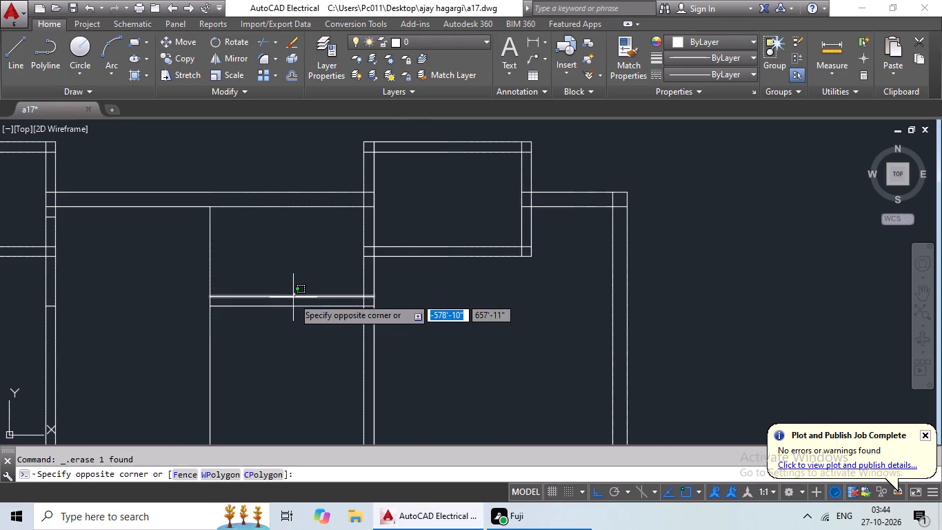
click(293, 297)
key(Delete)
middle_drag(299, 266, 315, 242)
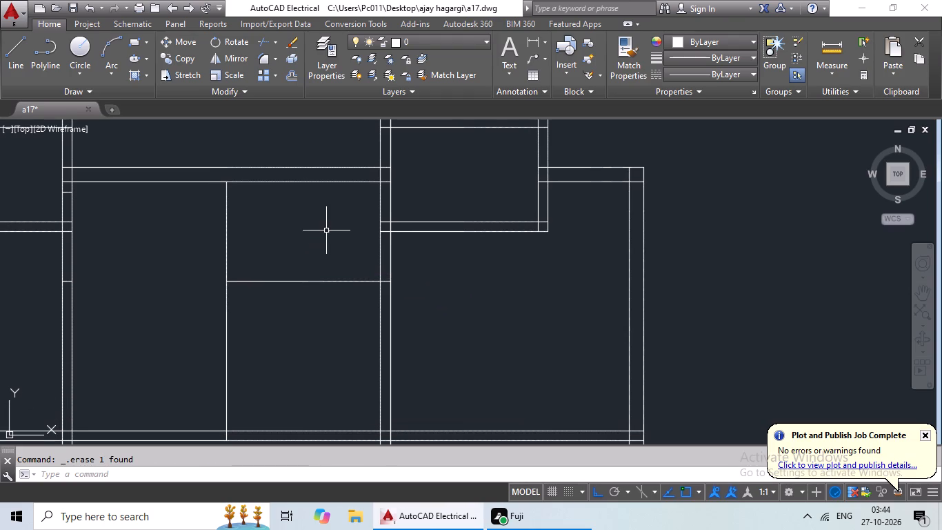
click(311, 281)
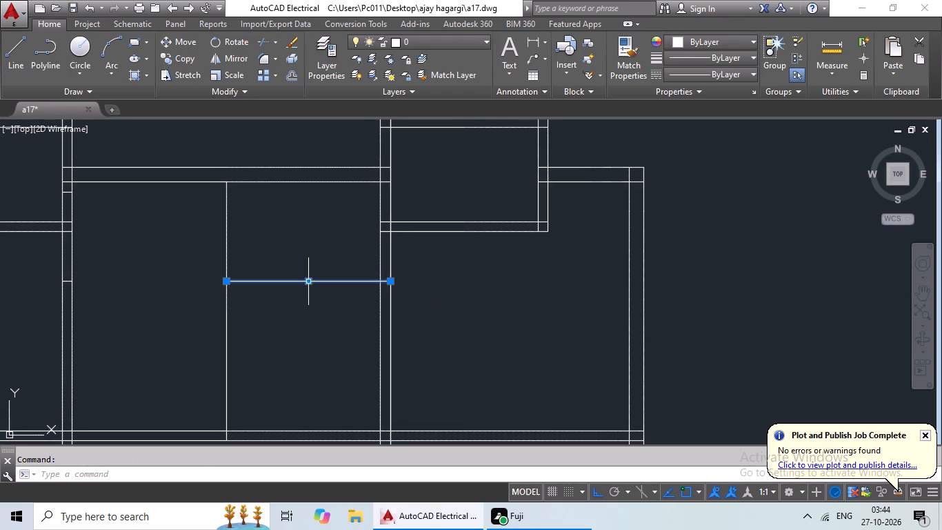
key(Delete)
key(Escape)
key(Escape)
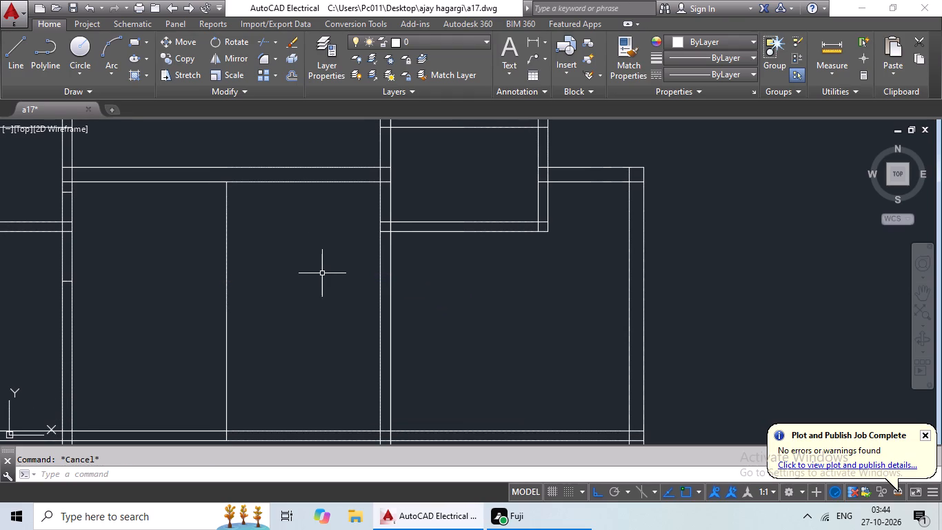
Offset the inner line of the top wall between the two partitions 6' downward into the central room.
key(o)
key(Return)
key(6)
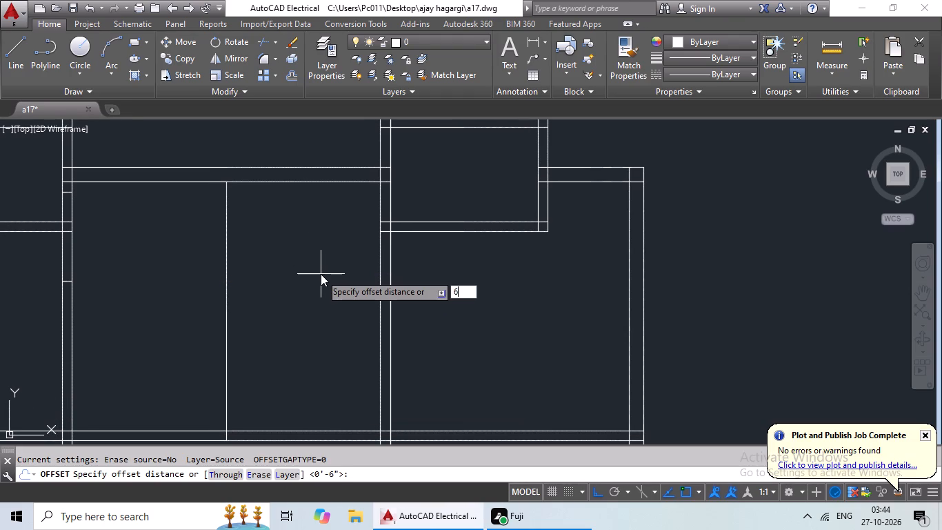
key(apostrophe)
key(Return)
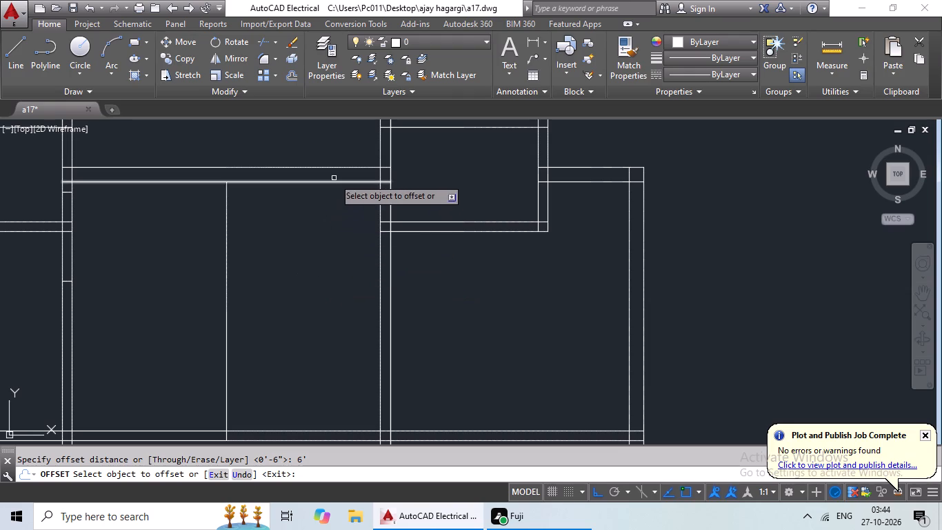
drag(331, 181, 327, 193)
click(319, 235)
key(Escape)
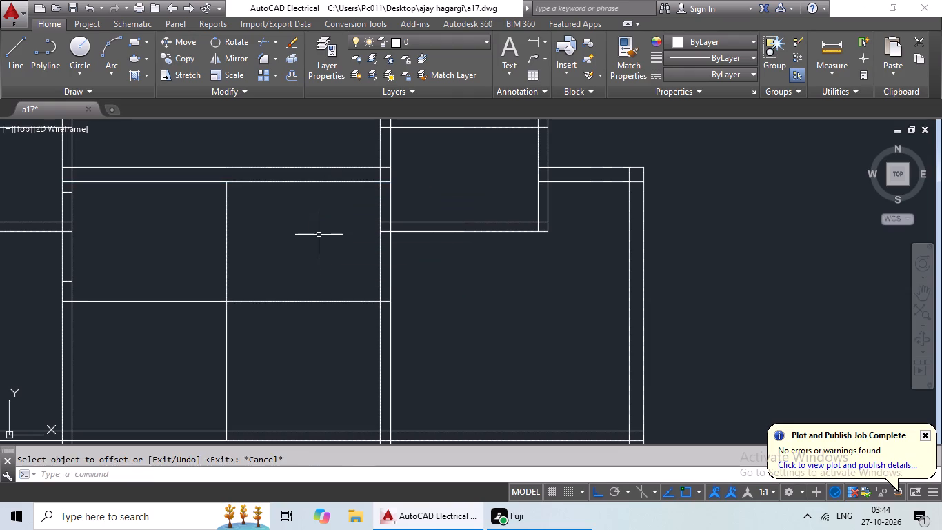
key(Escape)
Trim the new horizontal line between the left partition and the central vertical line.
text(tr)
key(space)
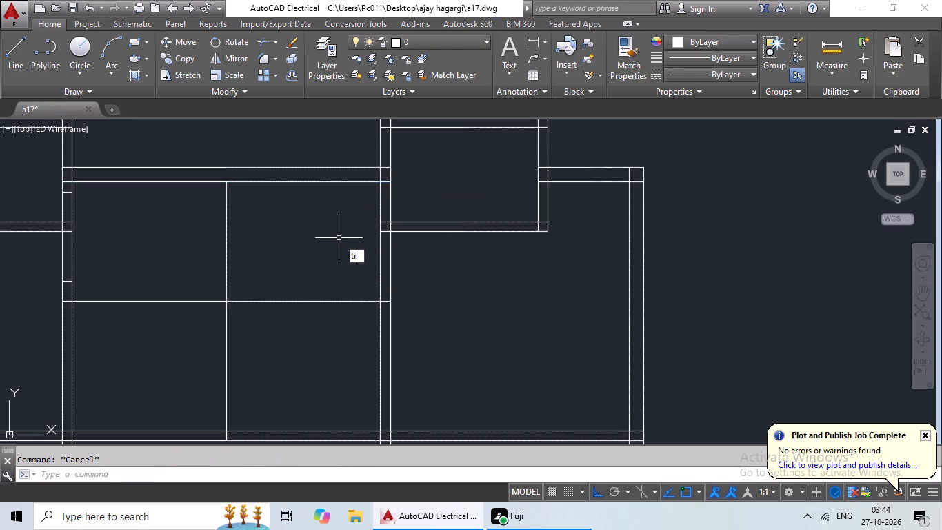
key(space)
click(208, 302)
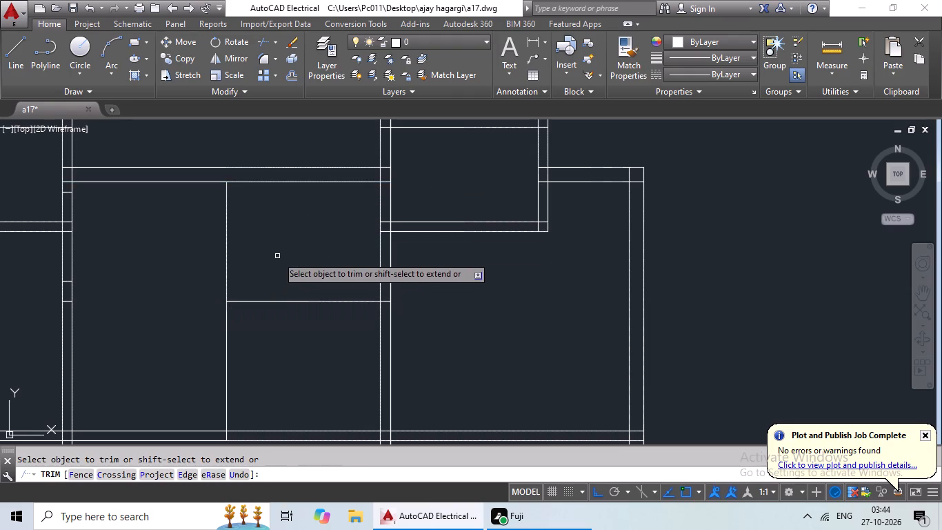
key(Escape)
key(Escape)
key(Escape)
key(Escape)
key(Escape)
key(Escape)
key(Escape)
key(Escape)
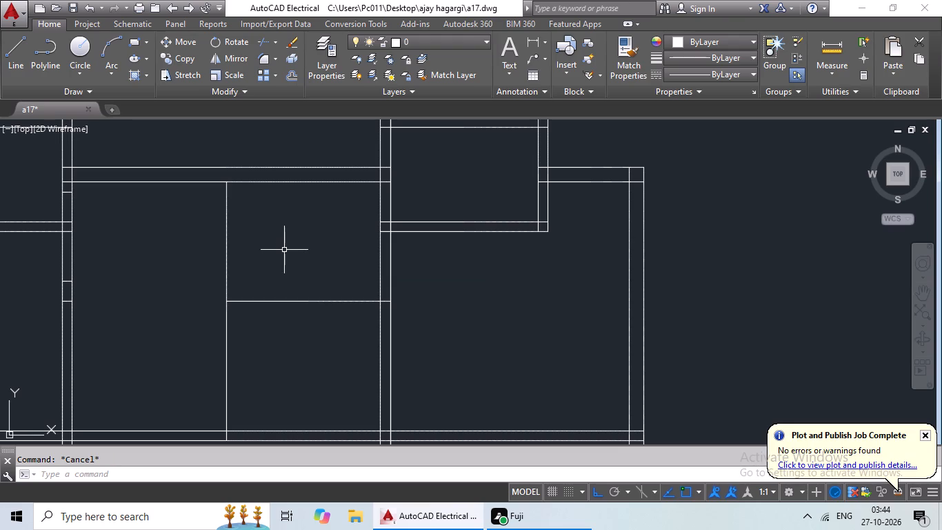
key(Escape)
key(Escape)
Offset the central vertical line 9" toward the right partition and the short horizontal line 9" upward.
key(o)
key(Return)
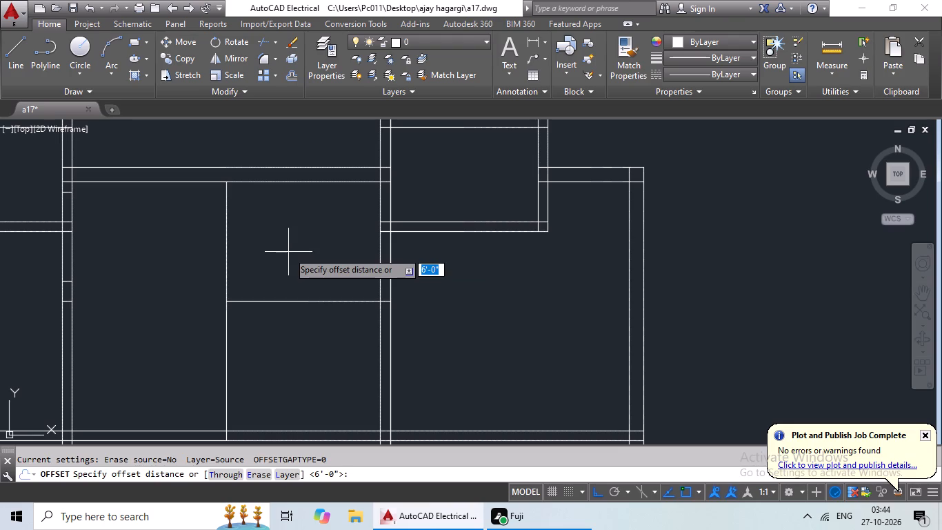
key(9)
key(shift+quotedbl)
key(Return)
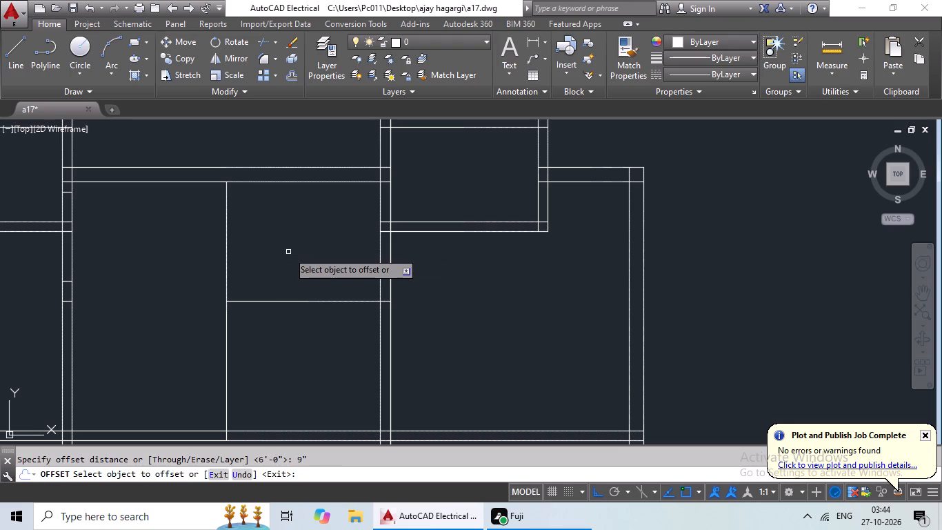
drag(225, 259, 234, 259)
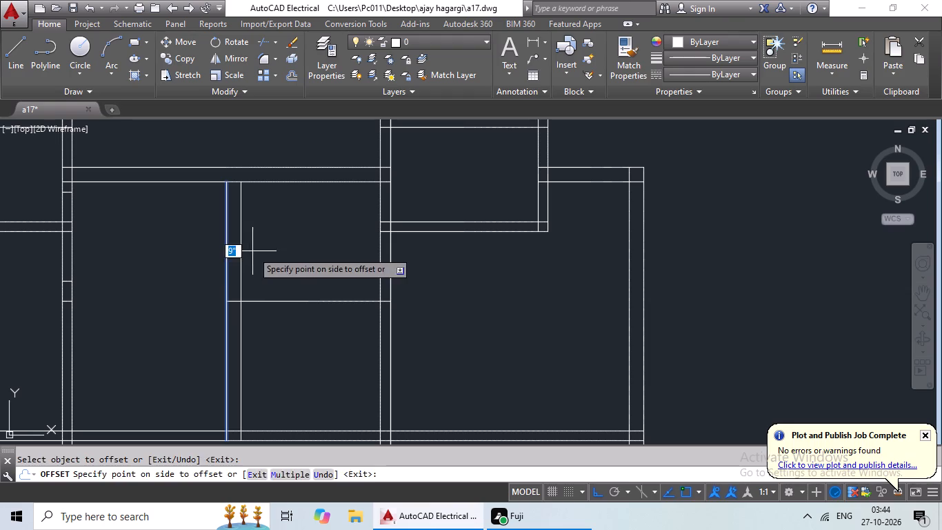
click(252, 251)
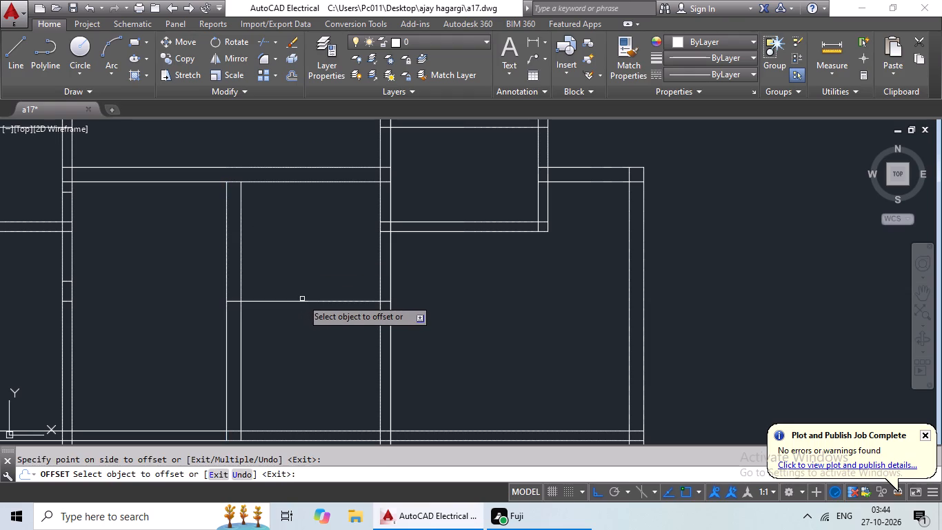
click(302, 300)
click(304, 290)
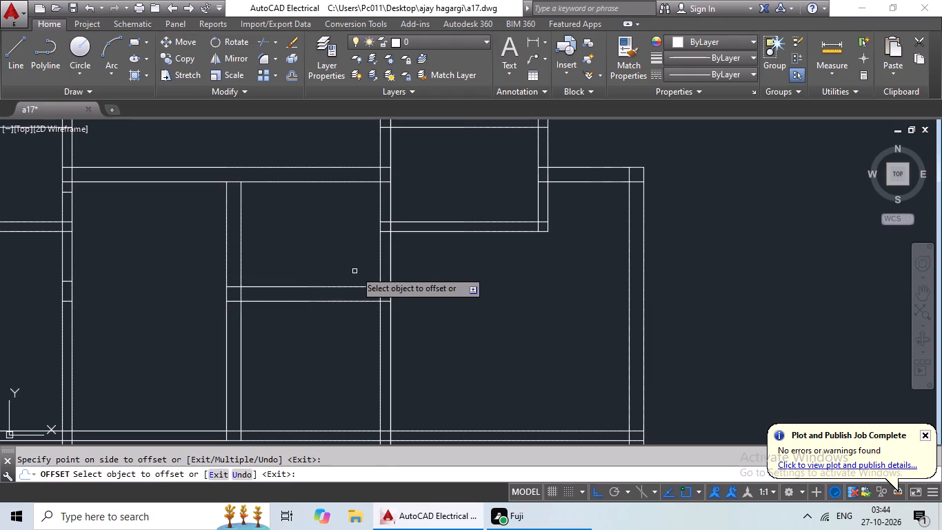
scroll(359, 266, up, 1)
middle_drag(362, 253, 334, 271)
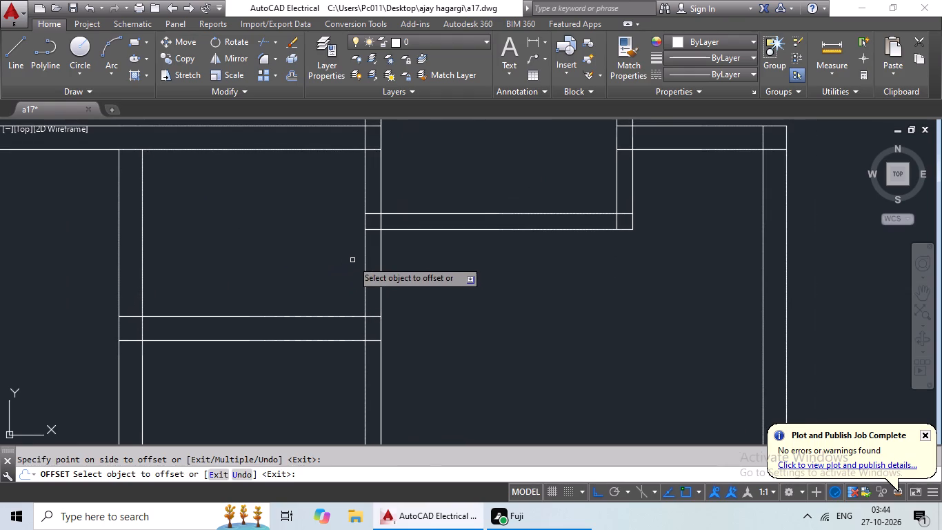
scroll(373, 246, down, 3)
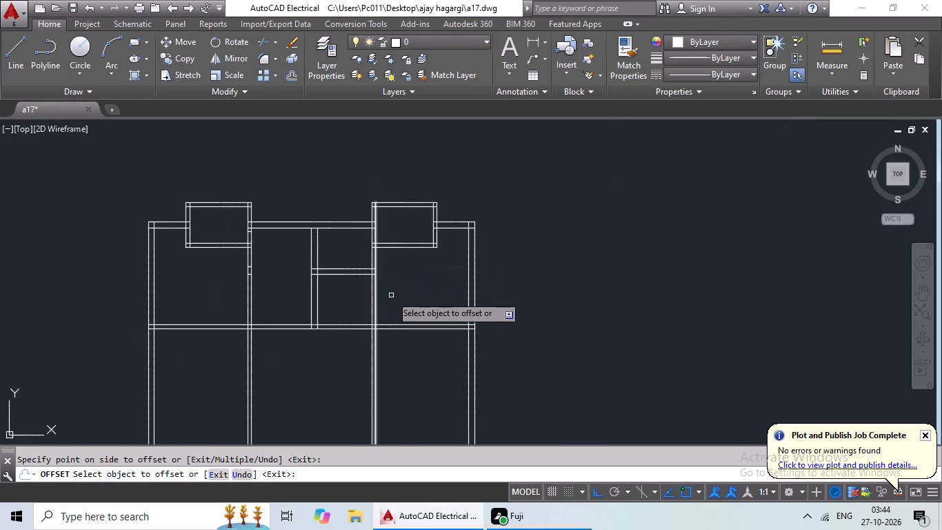
middle_drag(394, 304, 402, 286)
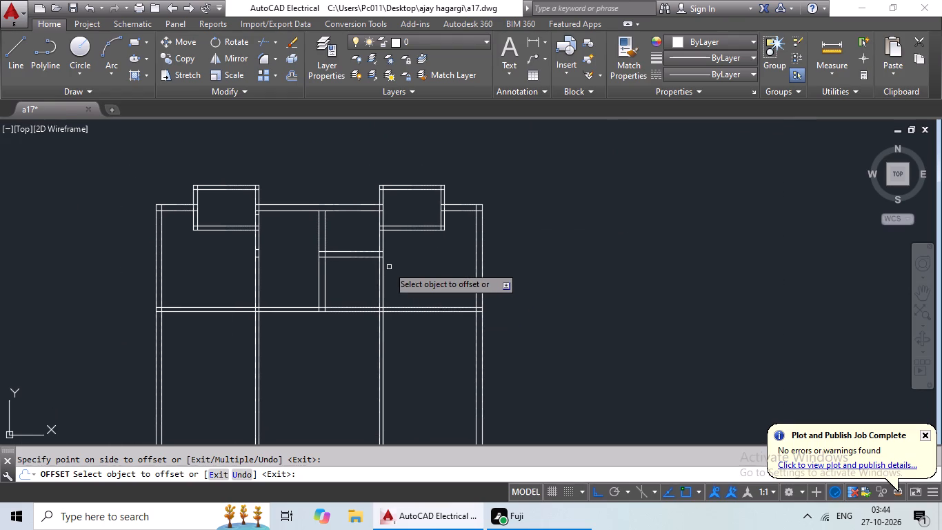
scroll(380, 237, up, 2)
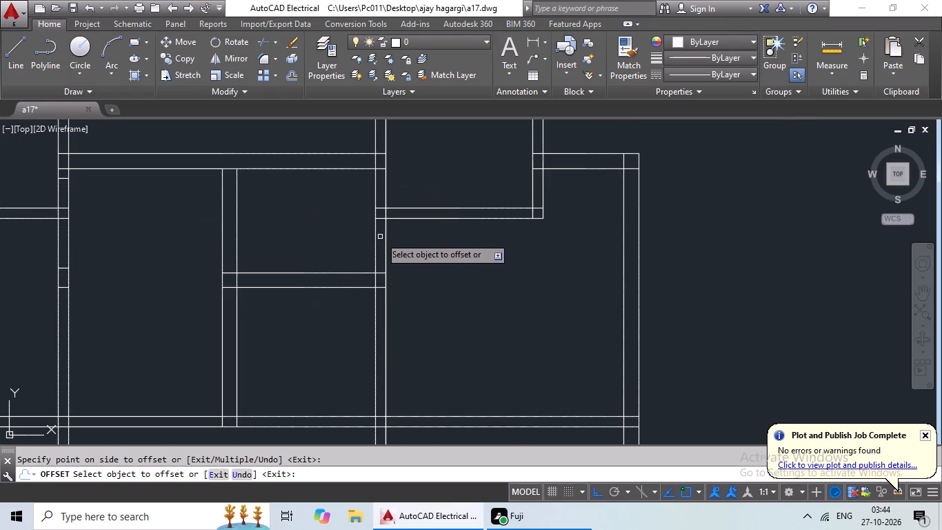
key(Escape)
key(Escape)
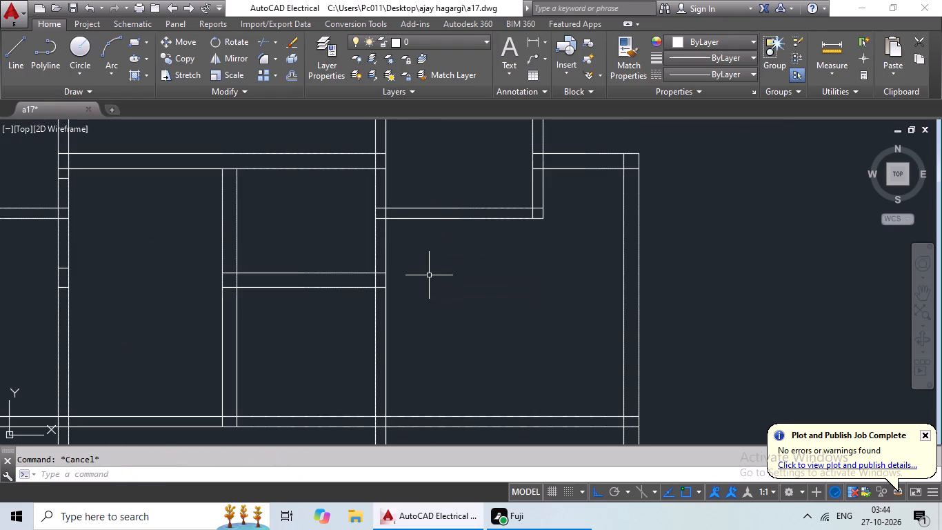
Trim the inner line of the right partition from the short horizontal wall up to the top wall.
key(t)
key(r)
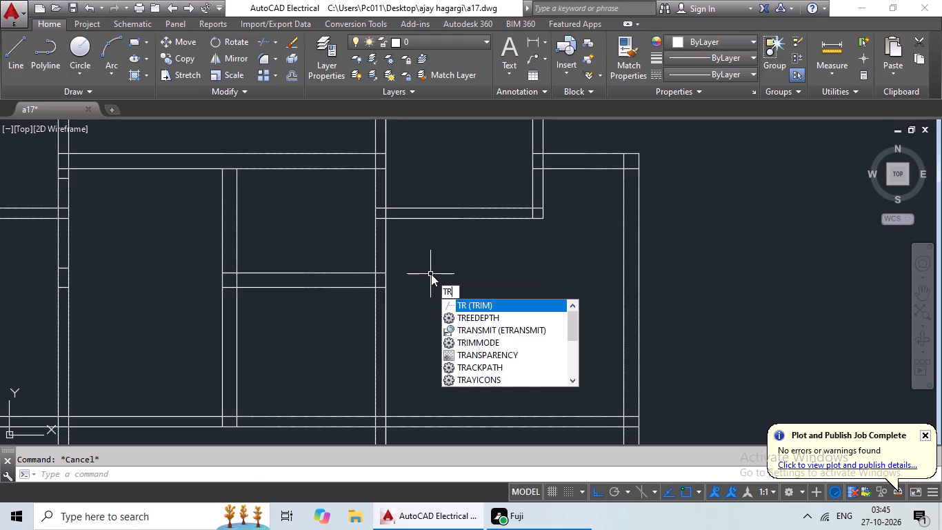
key(space)
key(space)
click(377, 240)
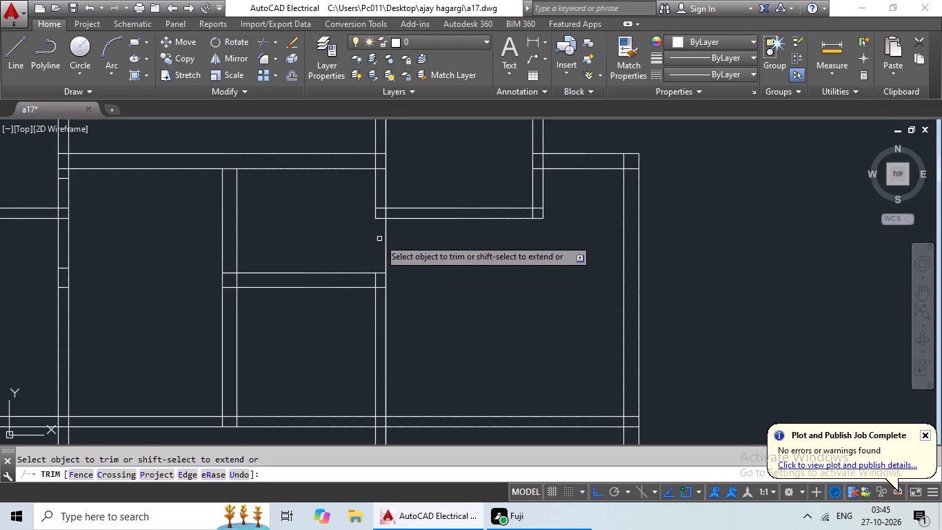
click(375, 183)
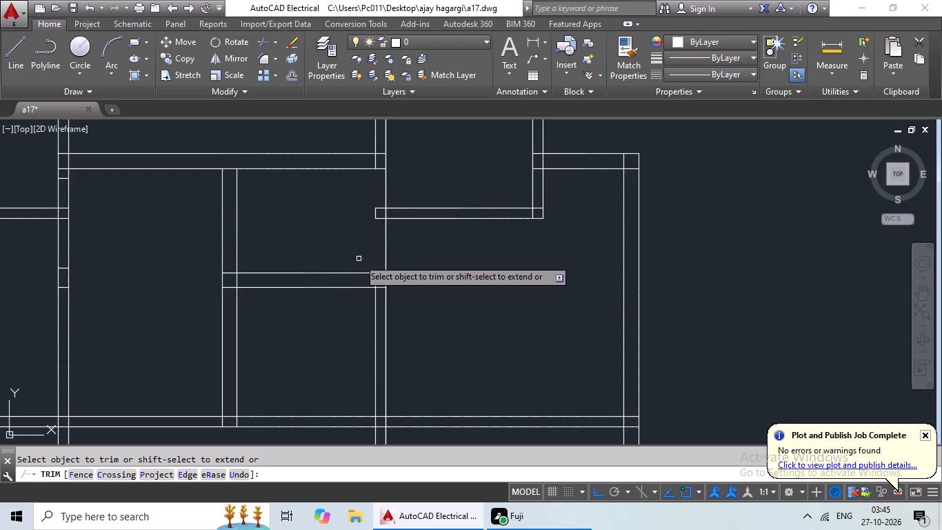
key(Escape)
key(Escape)
key(Escape)
key(Escape)
key(Escape)
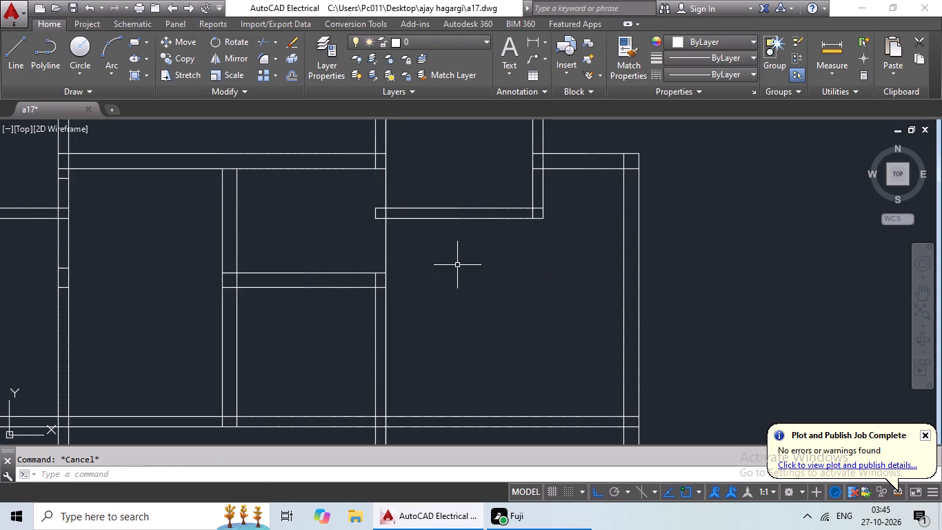
Offset the outer line of the right partition 9" toward the central room.
key(o)
key(Return)
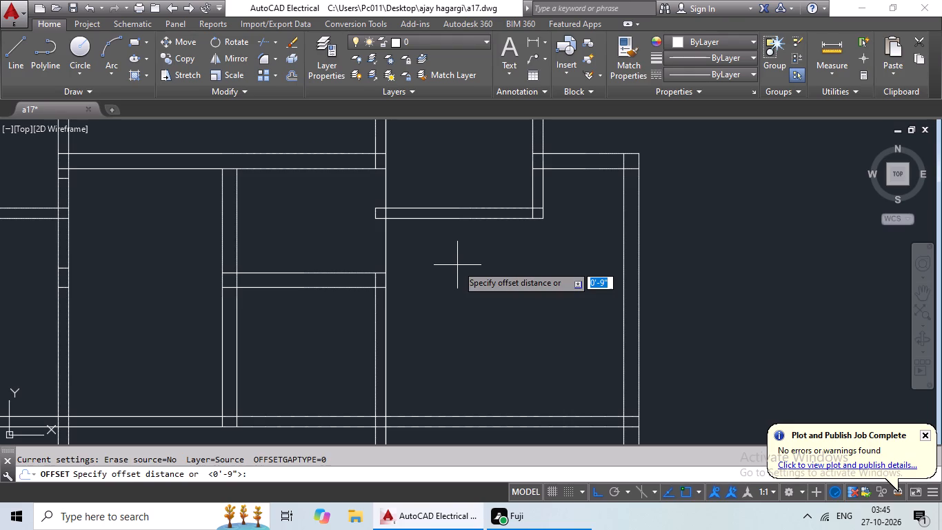
key(9)
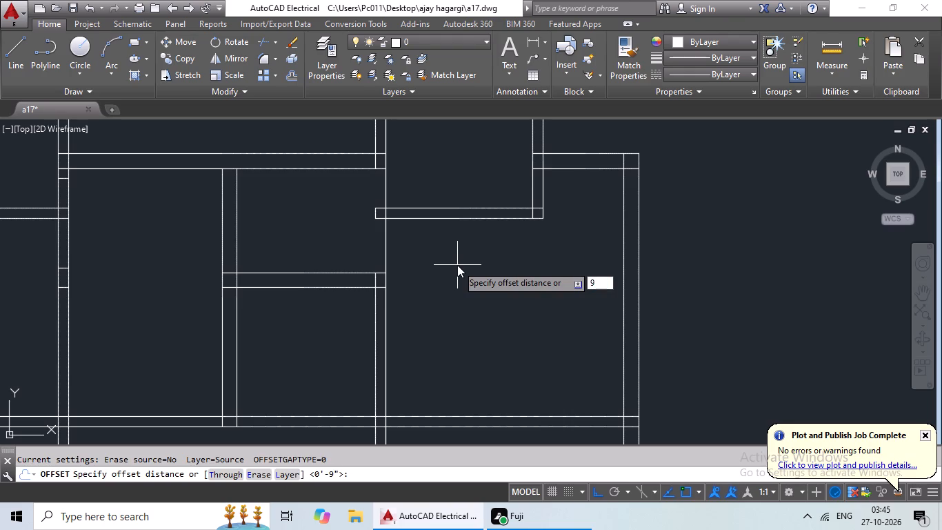
key(shift+quotedbl)
key(Return)
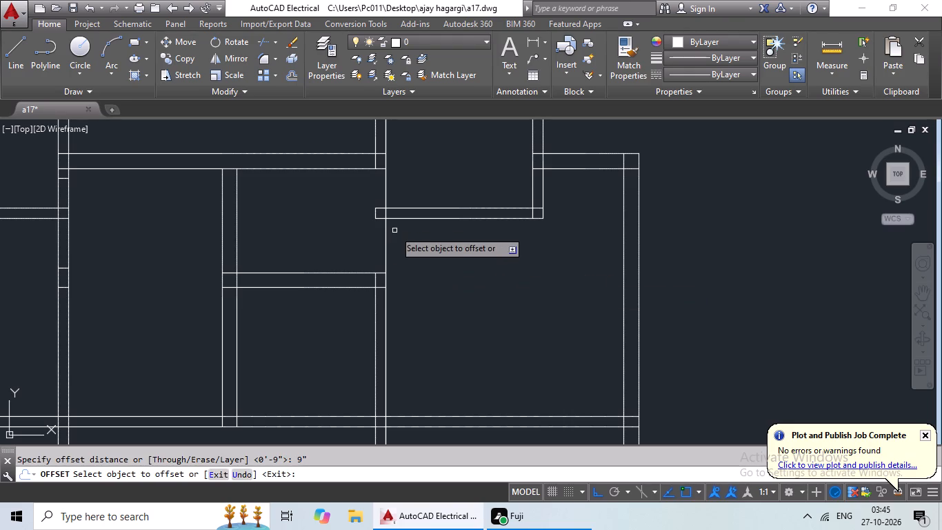
click(385, 242)
click(365, 246)
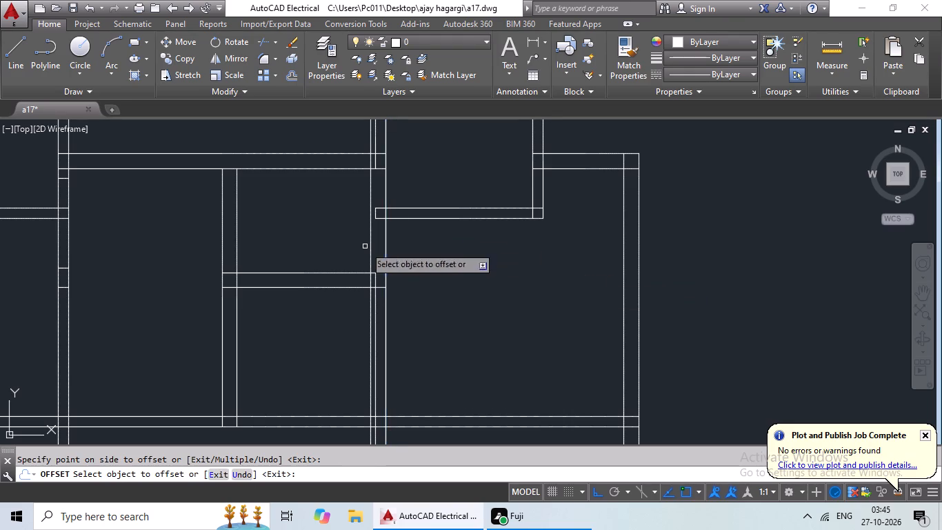
key(Escape)
key(Escape)
key(Escape)
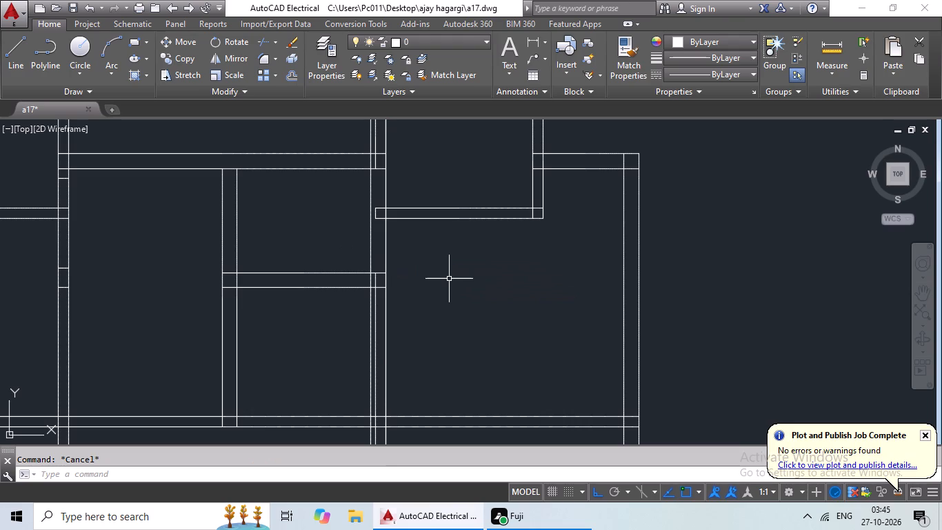
Trim the 9" offset line between the upper edge of the short horizontal wall and the lower cross wall.
key(t)
text(r)
key(space)
key(space)
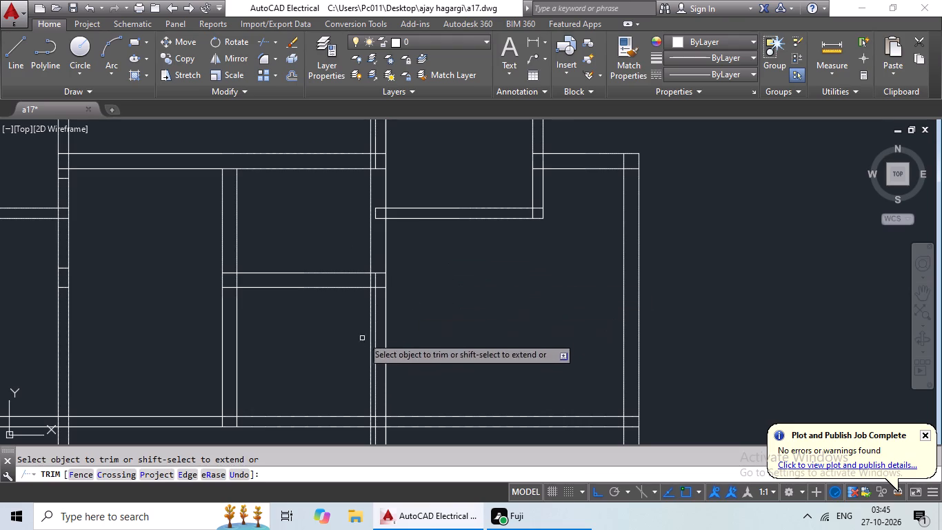
click(372, 308)
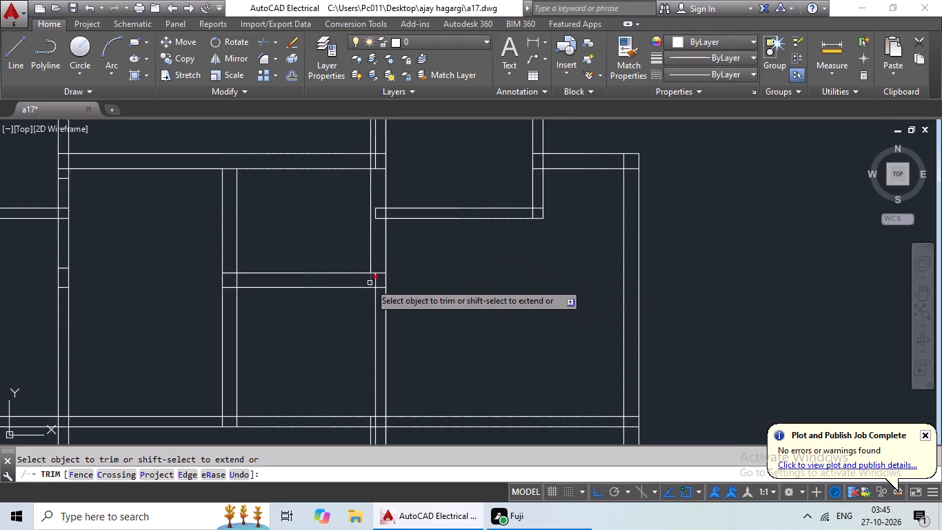
click(372, 278)
middle_drag(445, 293, 459, 193)
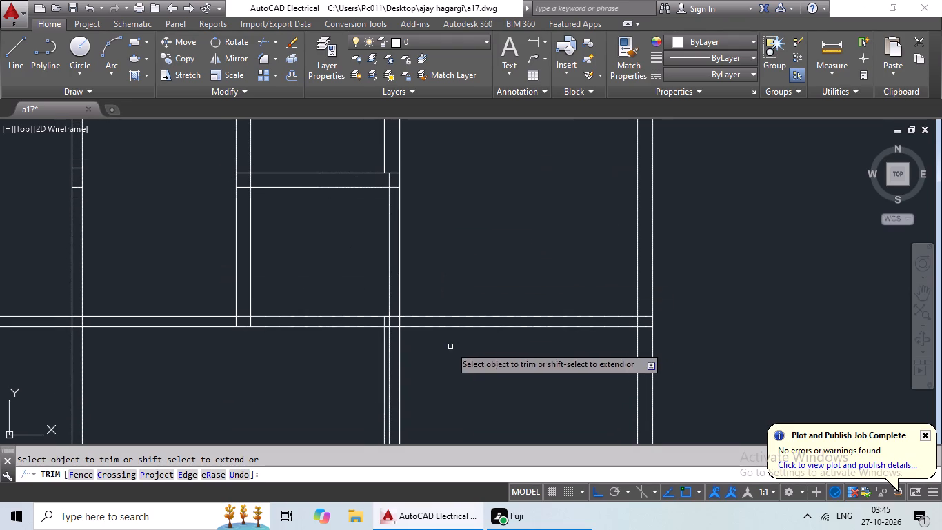
key(Escape)
Erase the leftover piece of the 9" offset line running down from the lower cross wall.
click(384, 335)
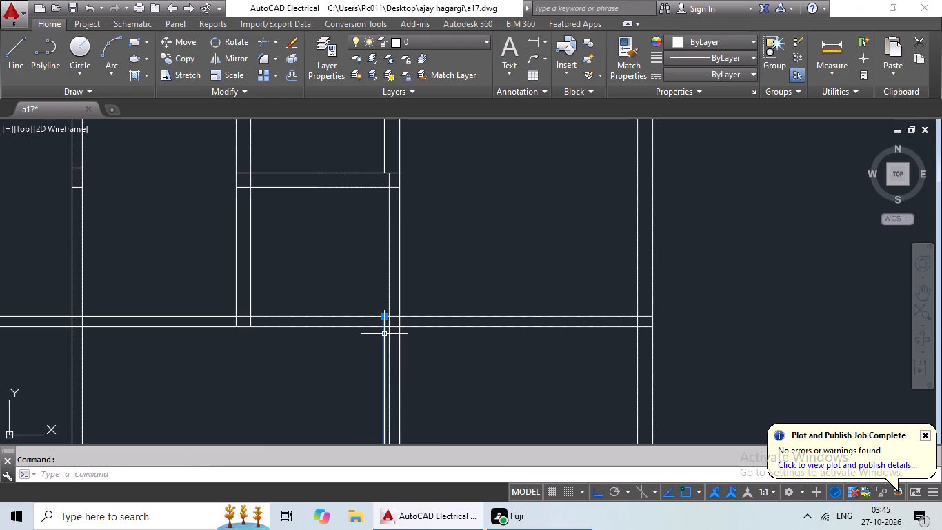
key(Delete)
Examine the wall junctions around the small central room and the right top projection.
scroll(485, 292, down, 1)
middle_drag(519, 230, 439, 299)
middle_drag(417, 291, 442, 243)
key(Escape)
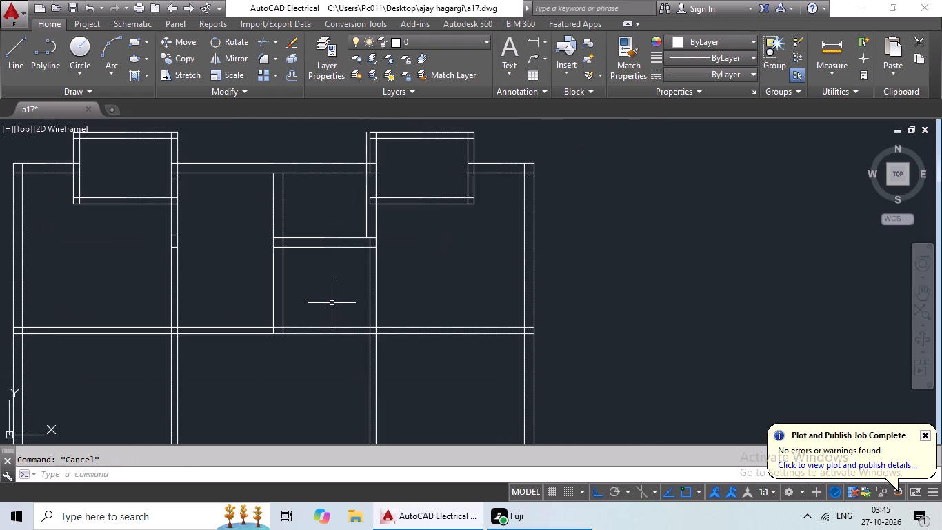
key(Escape)
key(Escape)
key(Escape)
key(Escape)
key(Escape)
key(Escape)
key(Escape)
middle_drag(314, 288, 313, 290)
middle_drag(313, 290, 295, 327)
scroll(308, 260, up, 3)
middle_drag(307, 257, 297, 317)
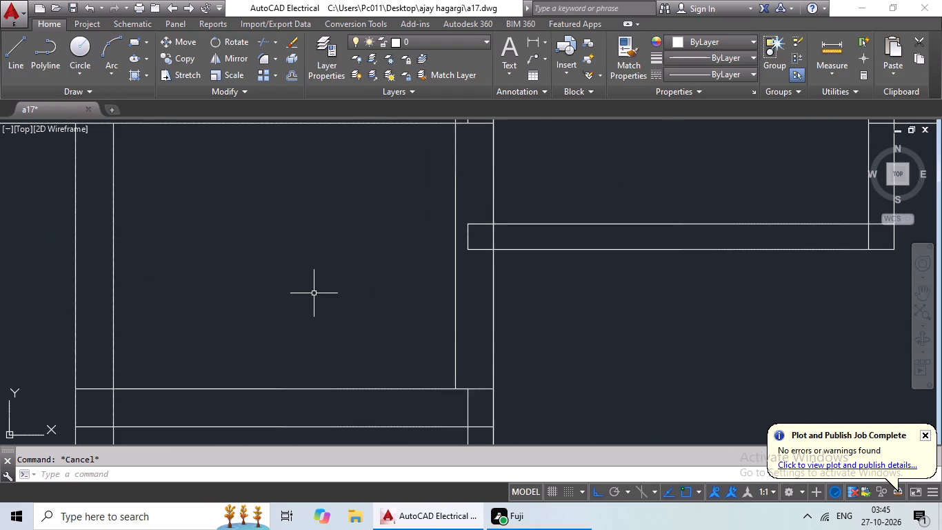
scroll(316, 290, down, 1)
middle_drag(316, 290, 266, 321)
key(Escape)
key(Escape)
key(Escape)
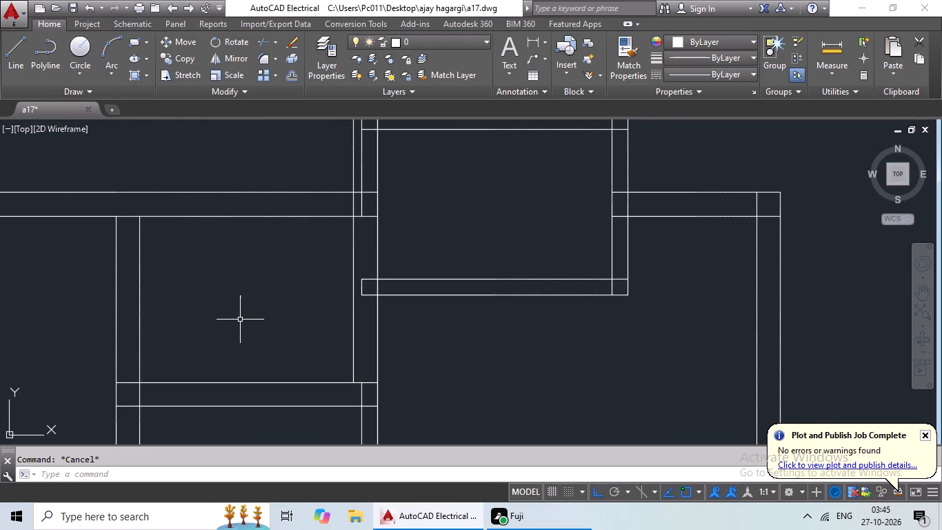
middle_drag(417, 226, 381, 257)
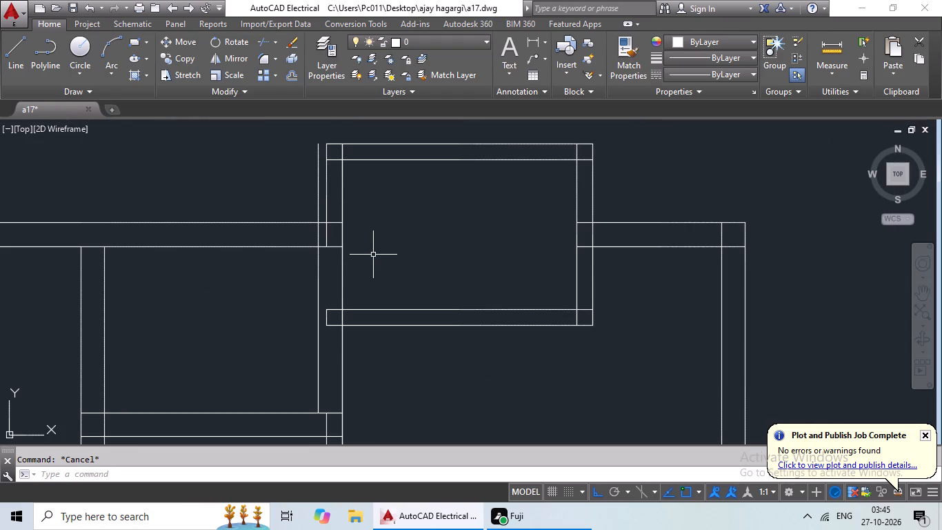
Trim the overhanging and overlapping wall lines where the small central room's upper right corner meets the right top projection.
middle_drag(373, 255, 359, 271)
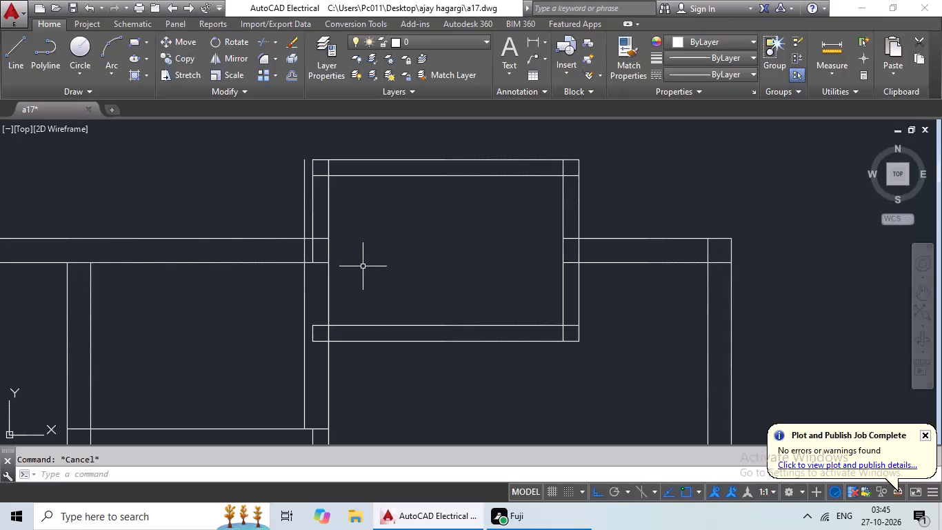
key(Escape)
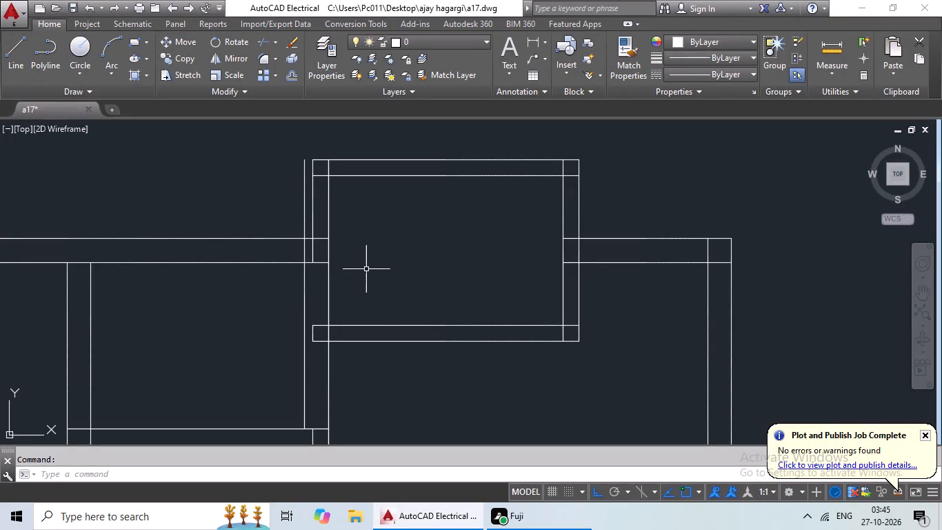
key(t)
key(r)
key(space)
key(space)
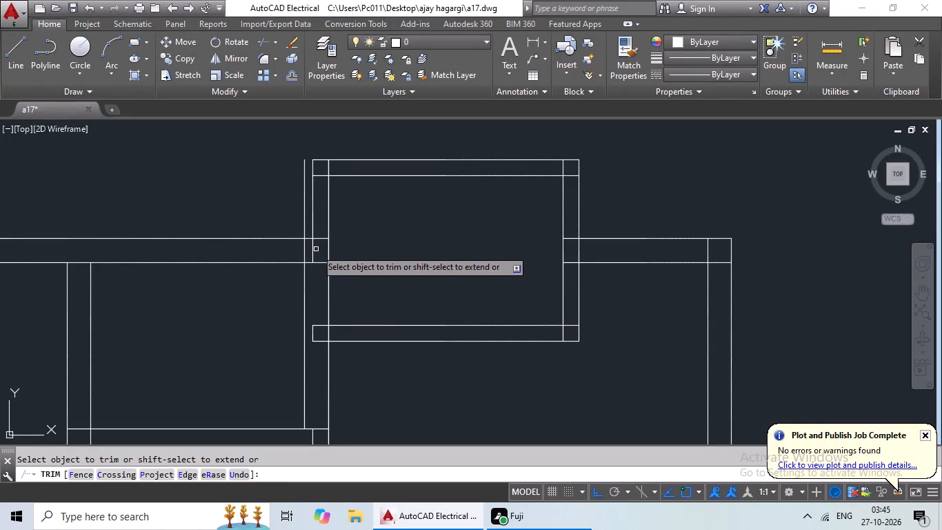
click(311, 248)
click(303, 228)
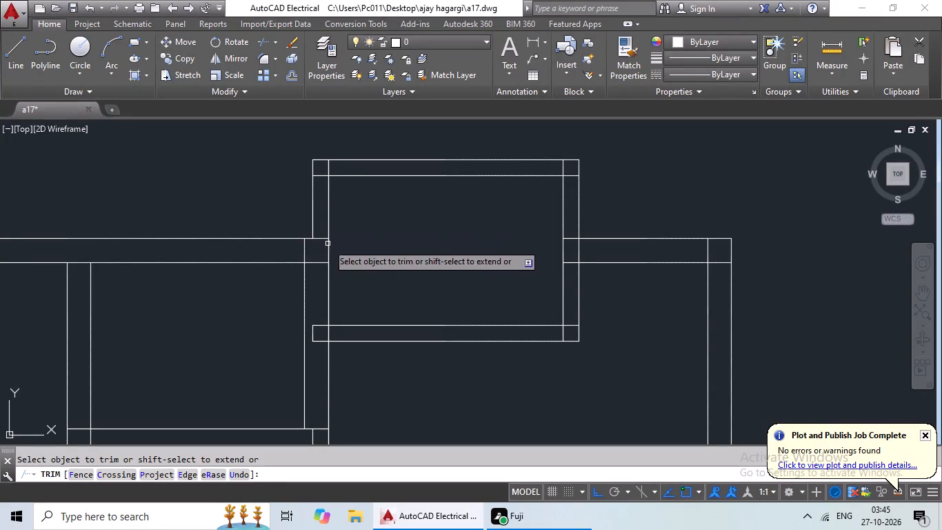
middle_drag(374, 248, 357, 251)
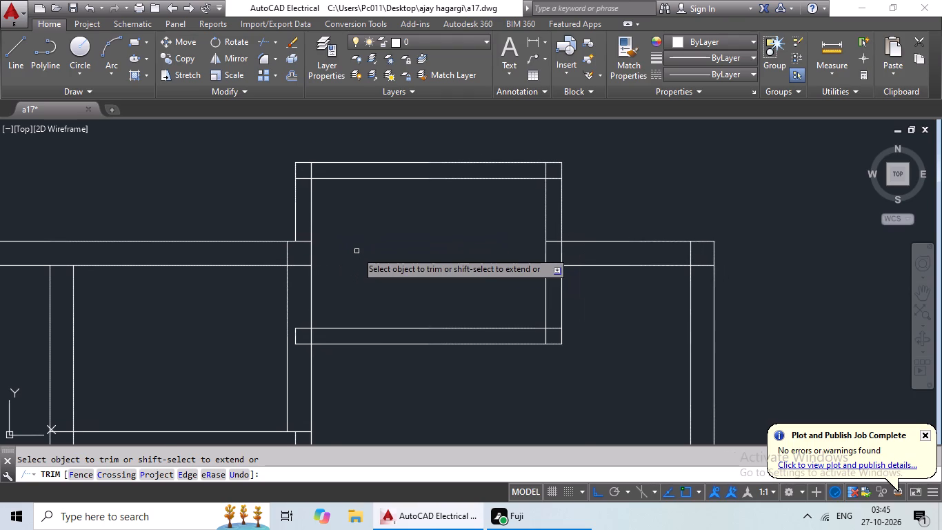
scroll(357, 251, down, 1)
middle_drag(354, 249, 359, 226)
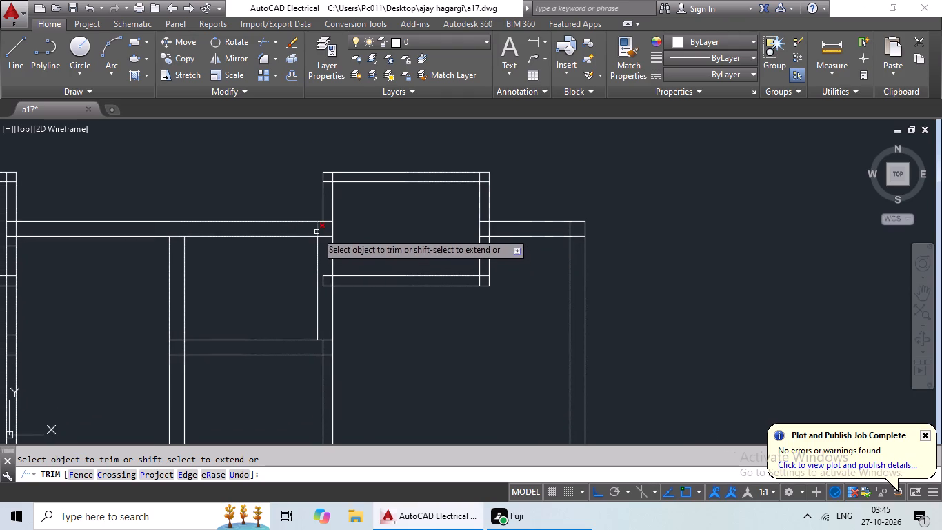
click(317, 230)
click(324, 235)
Trim the overlapping wall lines at the small central room's lower right corner.
middle_drag(278, 269, 281, 262)
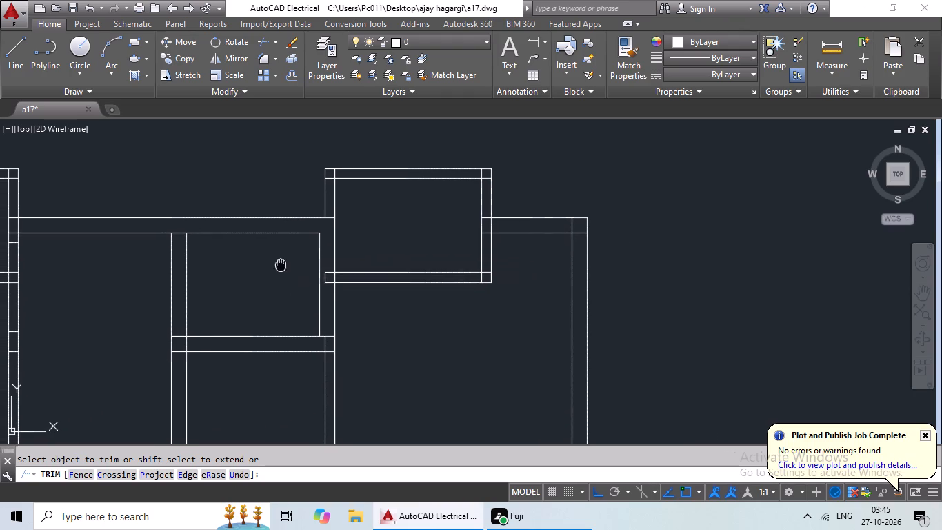
middle_drag(281, 262, 285, 244)
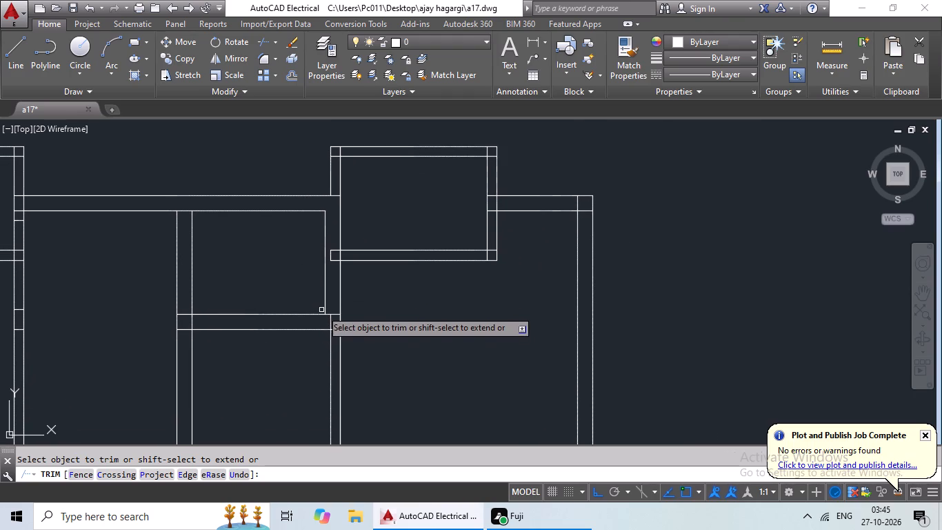
scroll(321, 310, up, 3)
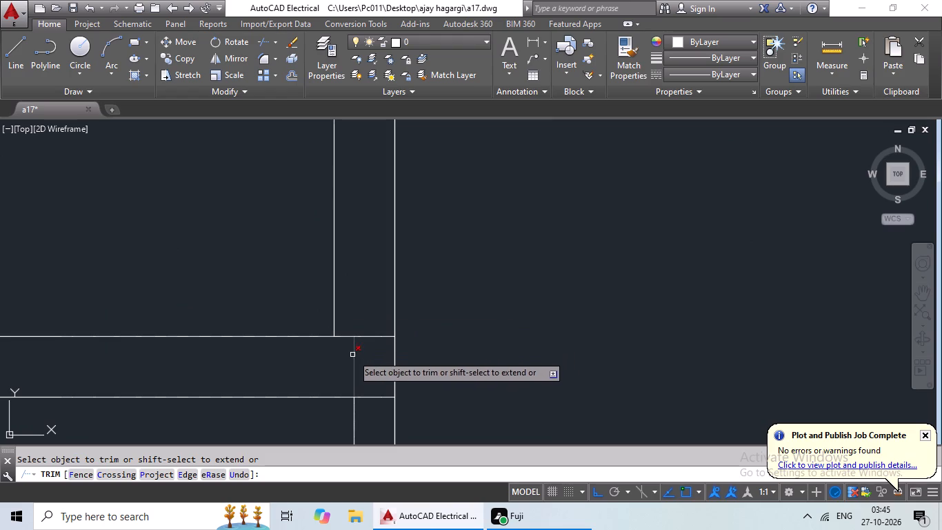
click(353, 355)
click(362, 335)
scroll(368, 344, down, 2)
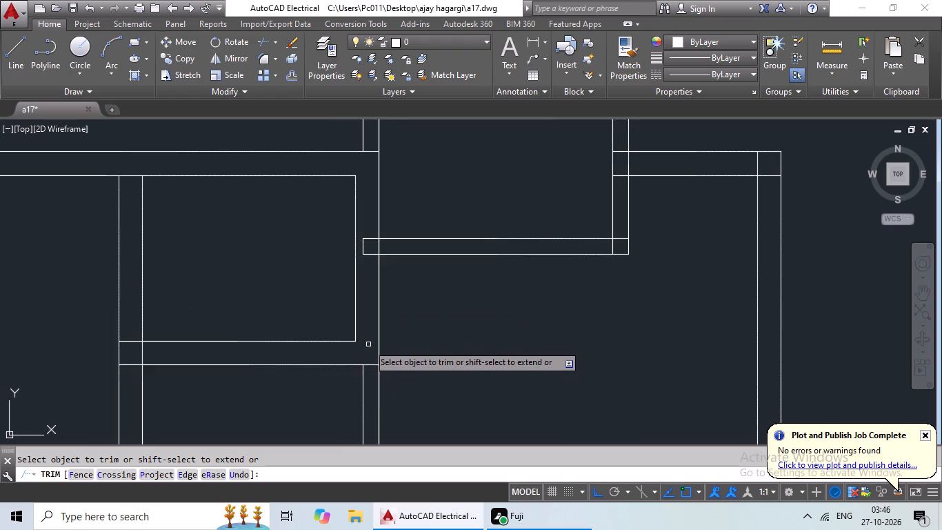
middle_drag(324, 385, 395, 350)
middle_drag(283, 337, 381, 386)
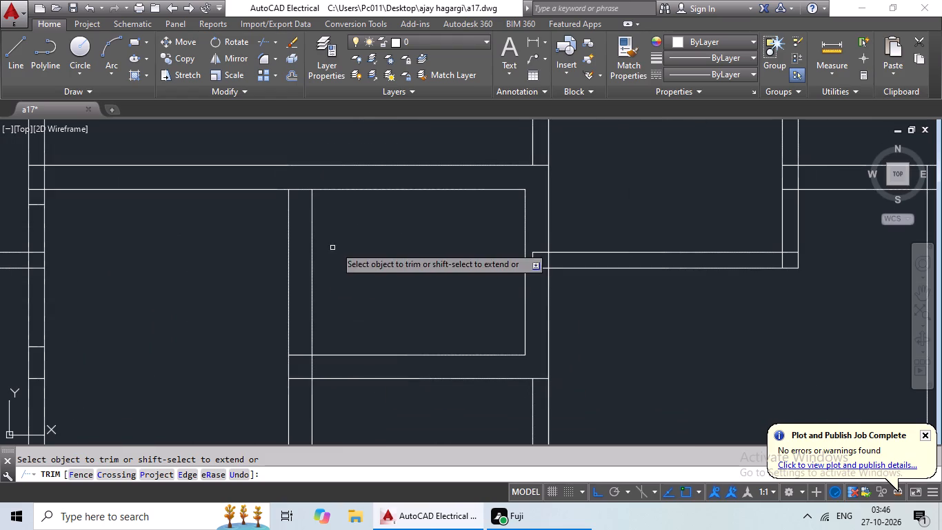
middle_drag(341, 236, 333, 274)
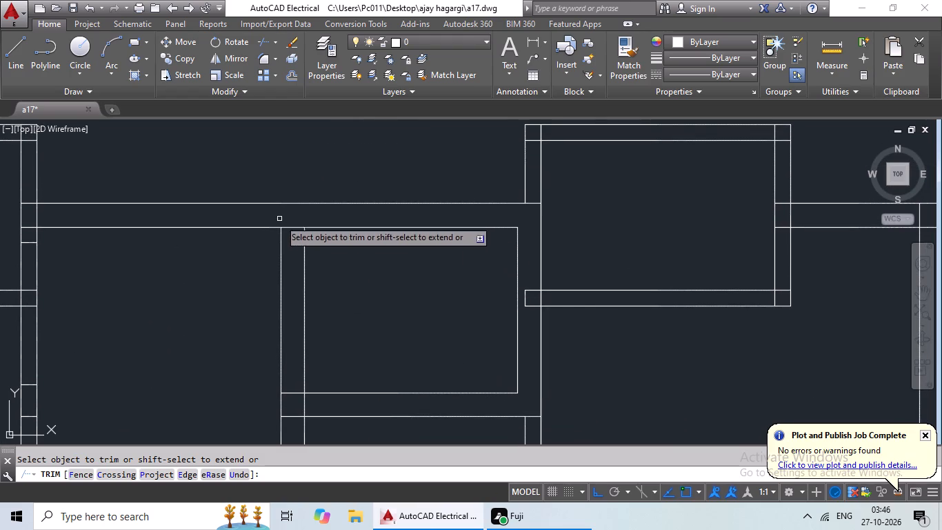
key(Escape)
key(Escape)
Extend the outer line of the small central room's left wall up to the top wall's outer line.
key(e)
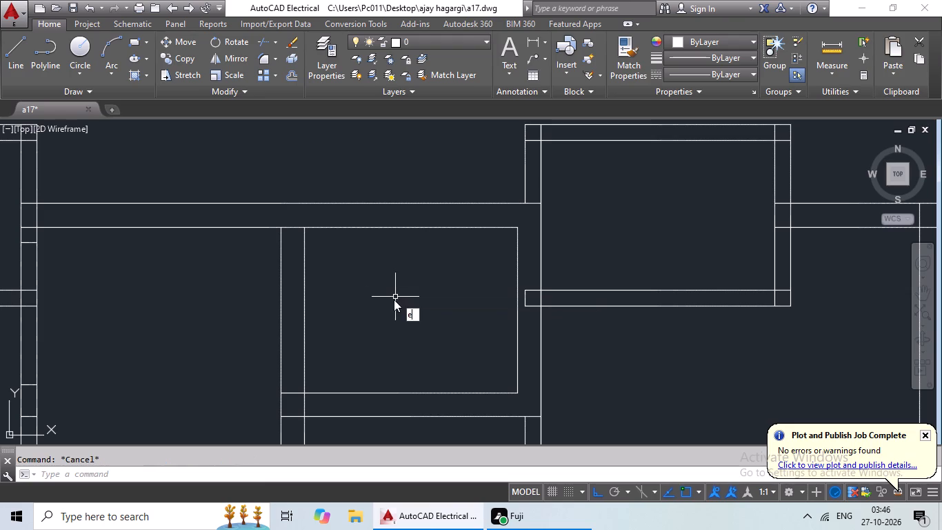
key(x)
key(space)
key(space)
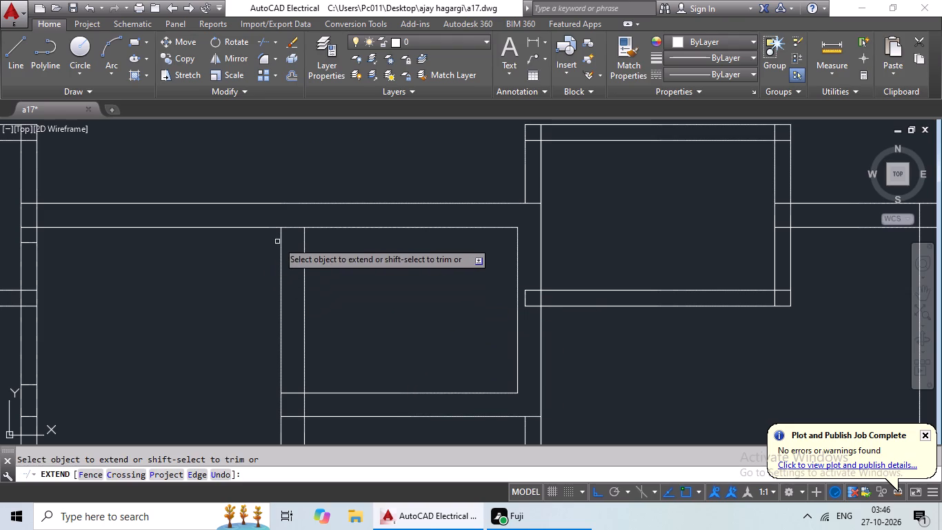
click(280, 239)
key(Escape)
key(Escape)
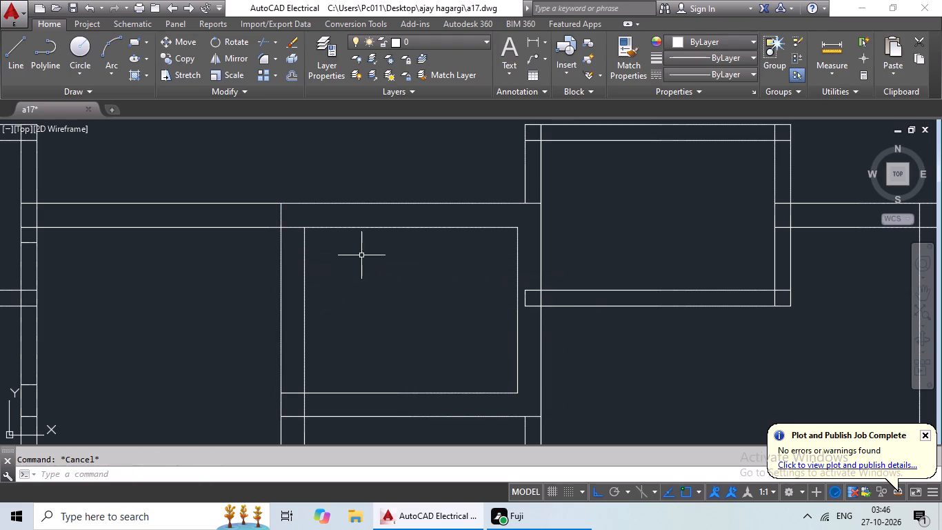
Trim the top wall's inner line across the small central room's left wall.
key(t)
key(r)
key(space)
key(space)
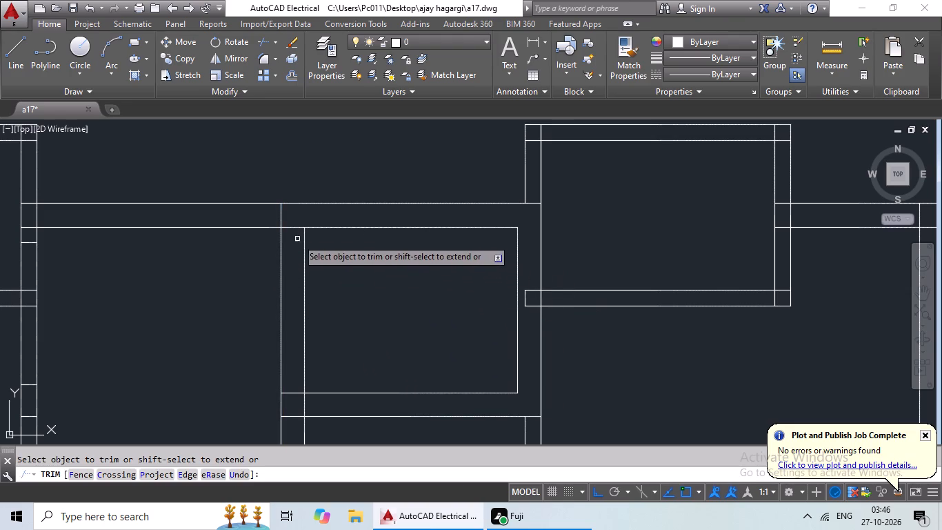
click(296, 226)
Trim the overlapping wall lines at the small central room's lower left corner.
scroll(421, 306, down, 1)
middle_drag(422, 306, 423, 251)
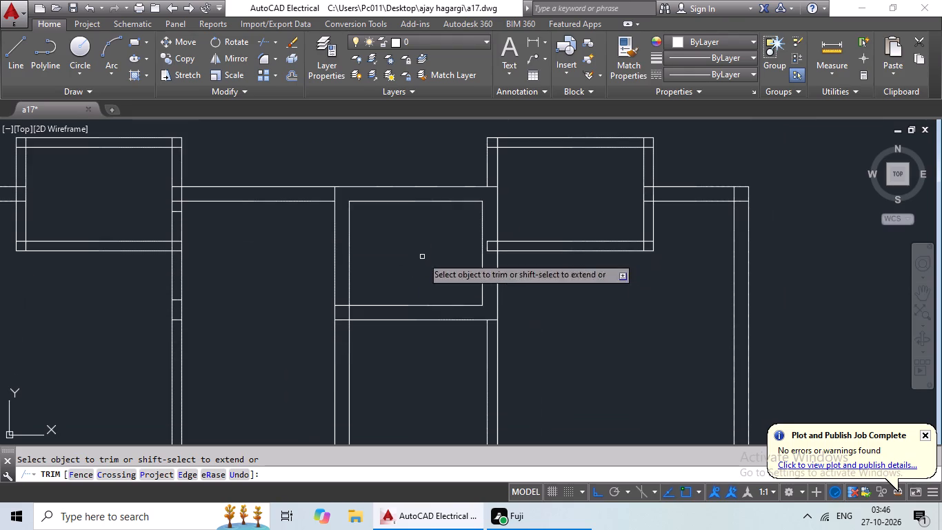
scroll(354, 313, up, 4)
drag(363, 302, 290, 333)
click(290, 333)
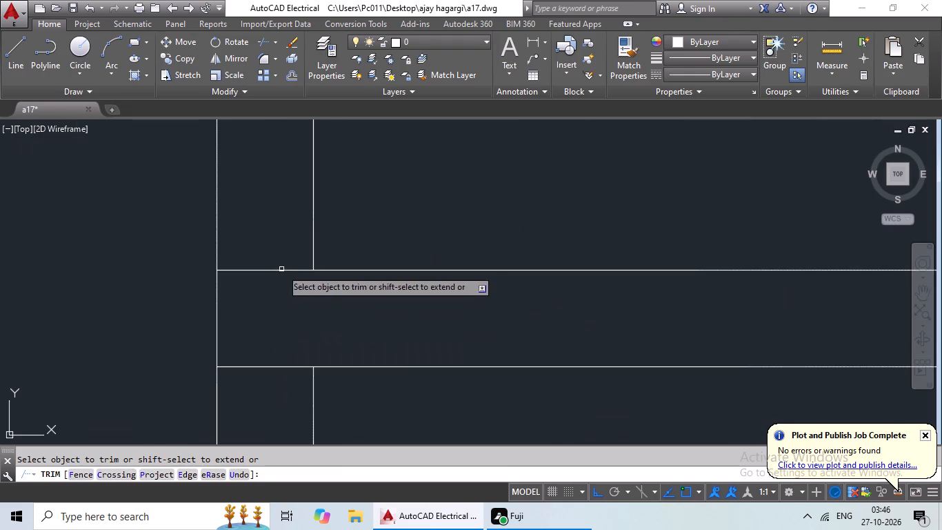
drag(282, 240, 266, 318)
click(266, 318)
Draw a closed rectangle of lines about 4'1" wide and 3' high inside the small central room.
scroll(406, 319, down, 4)
middle_drag(463, 376, 381, 413)
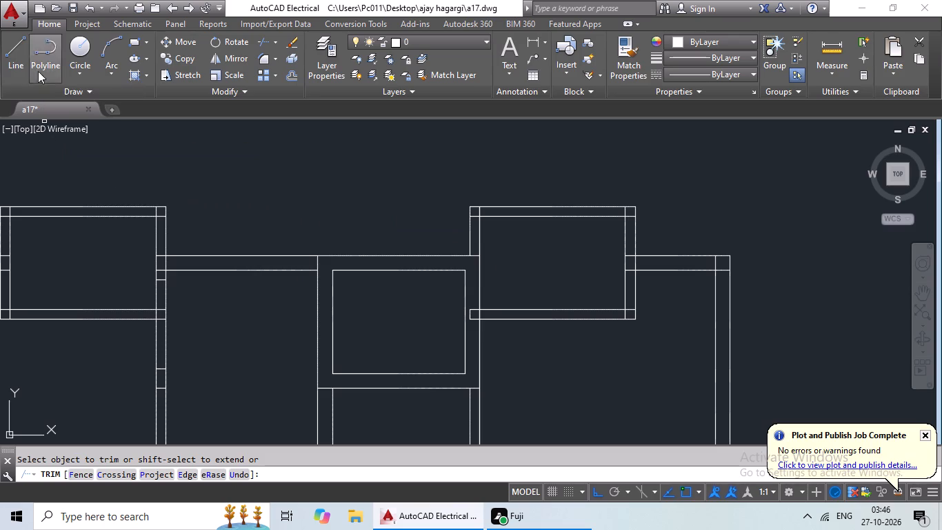
click(16, 55)
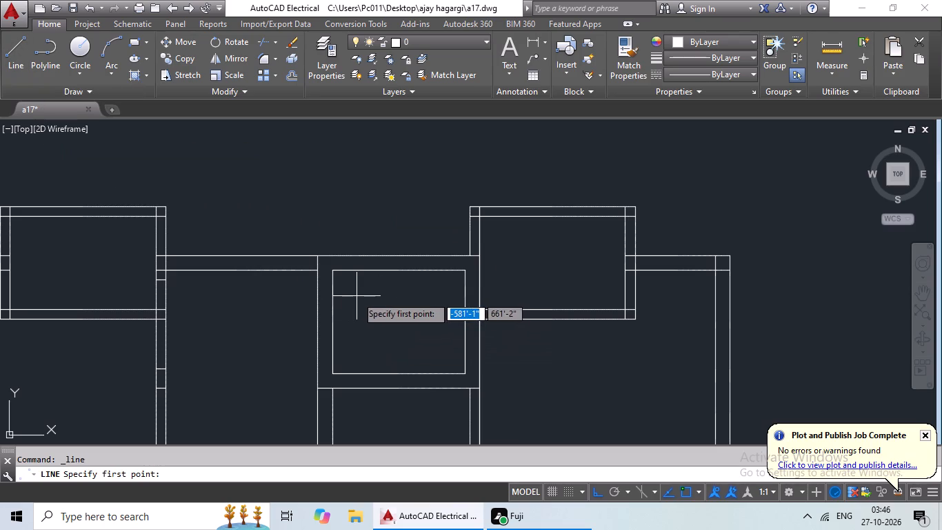
click(359, 294)
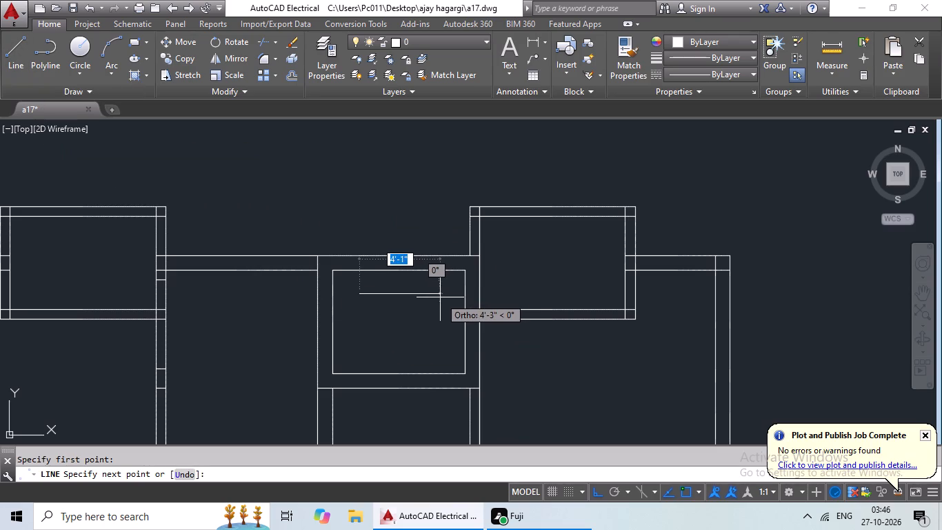
click(440, 297)
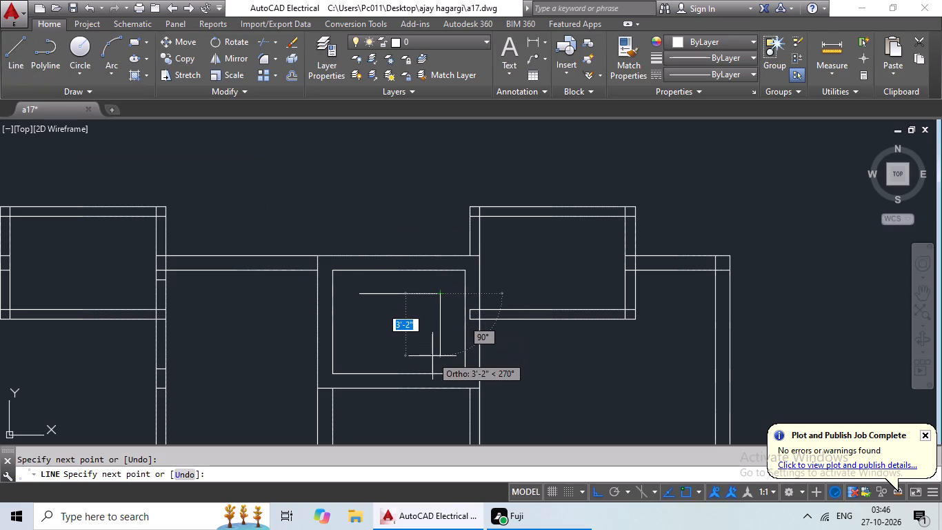
click(434, 353)
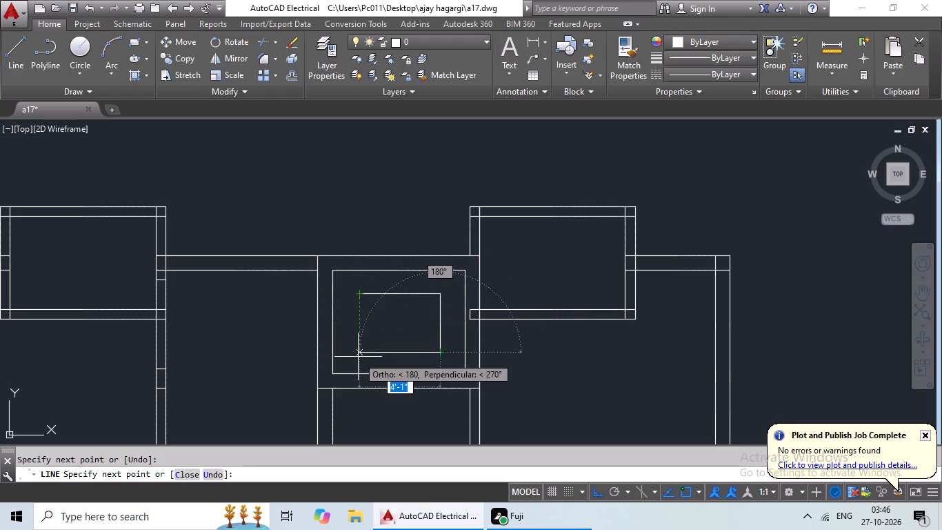
click(359, 355)
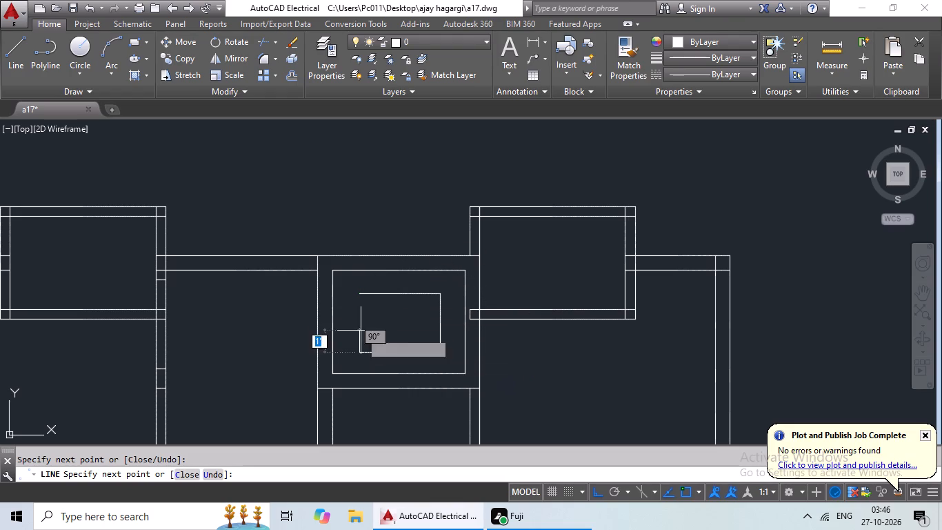
click(361, 295)
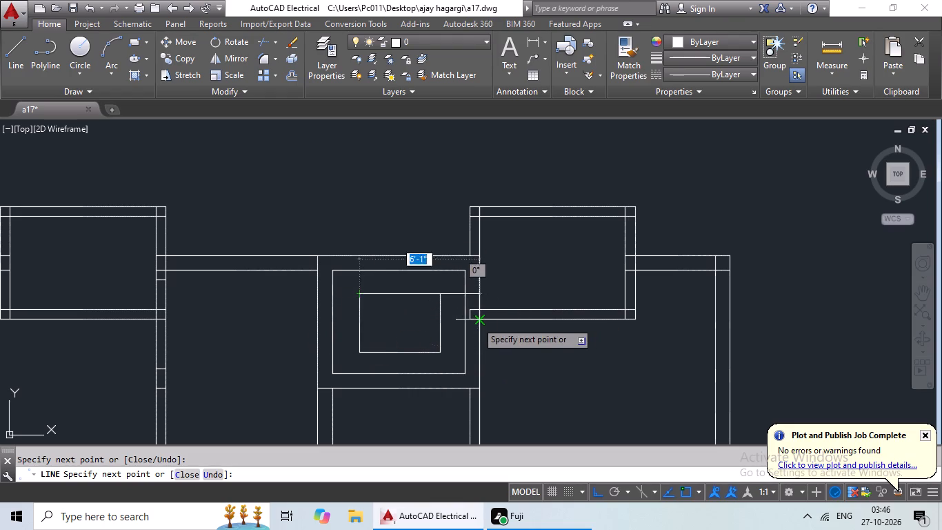
key(Escape)
Draw a diagonal line from the inner rectangle's upper right corner to its lower left corner.
scroll(410, 306, up, 2)
middle_drag(412, 340, 482, 327)
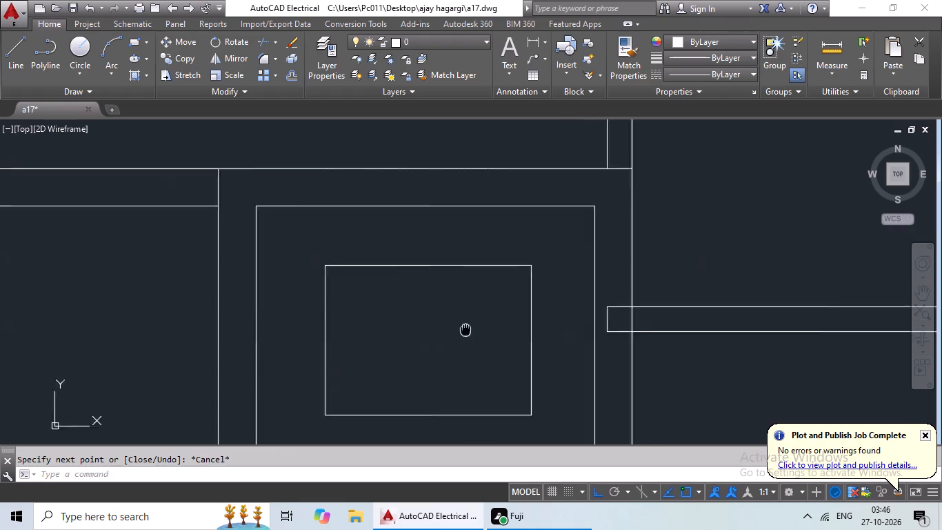
middle_drag(482, 327, 513, 320)
key(Escape)
scroll(528, 317, down, 1)
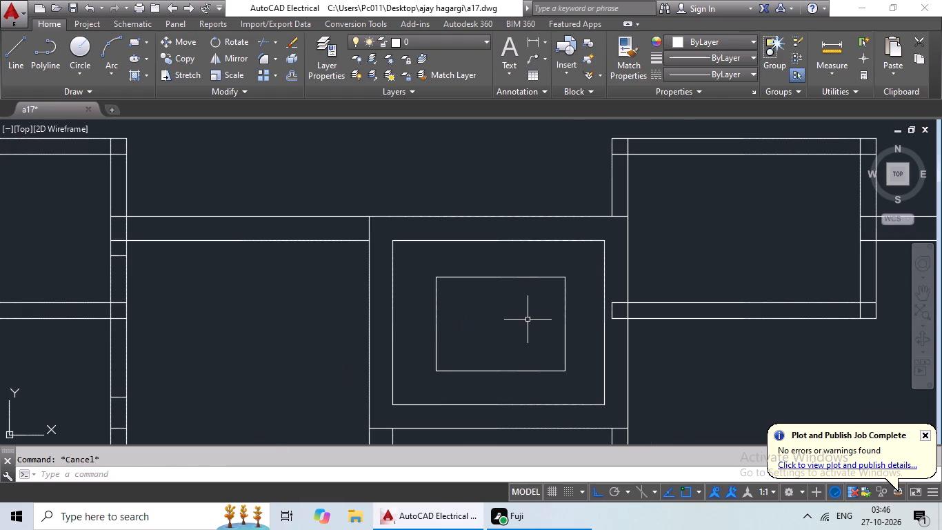
click(12, 50)
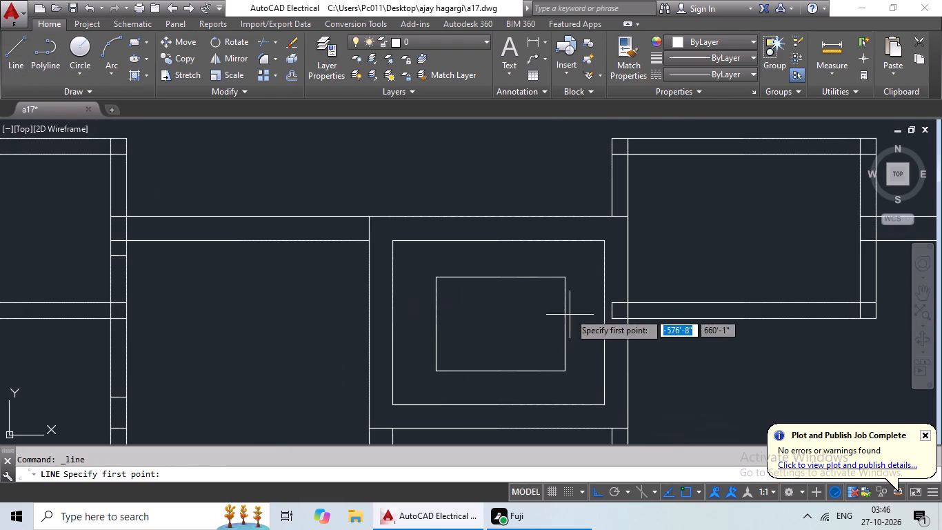
click(563, 277)
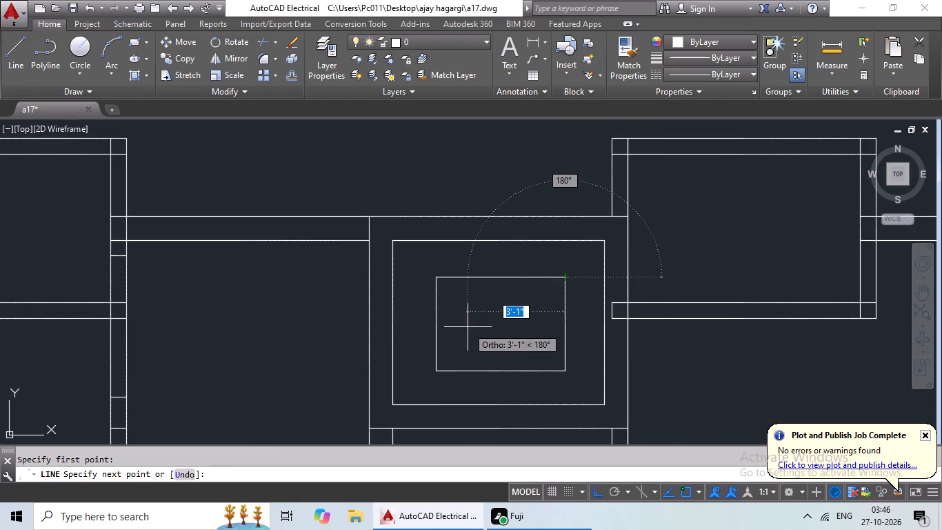
middle_drag(469, 326, 485, 287)
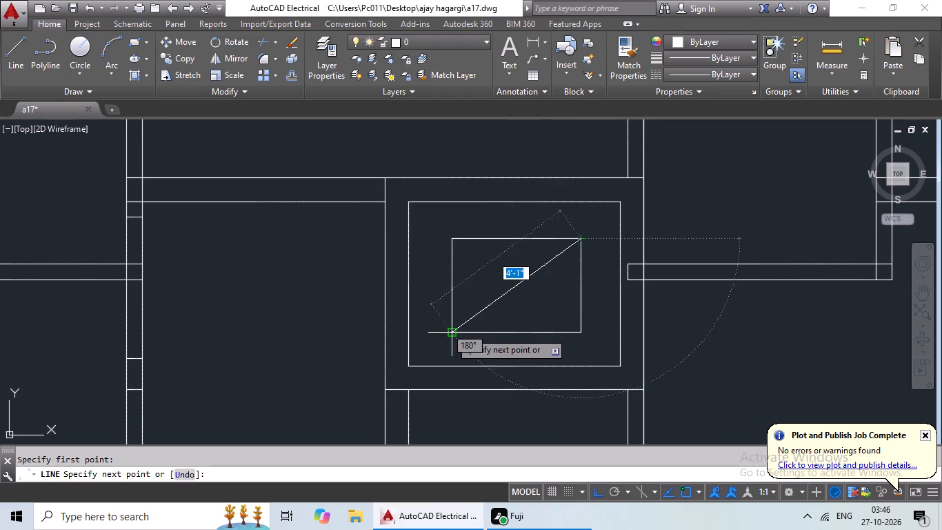
scroll(450, 332, up, 3)
click(454, 336)
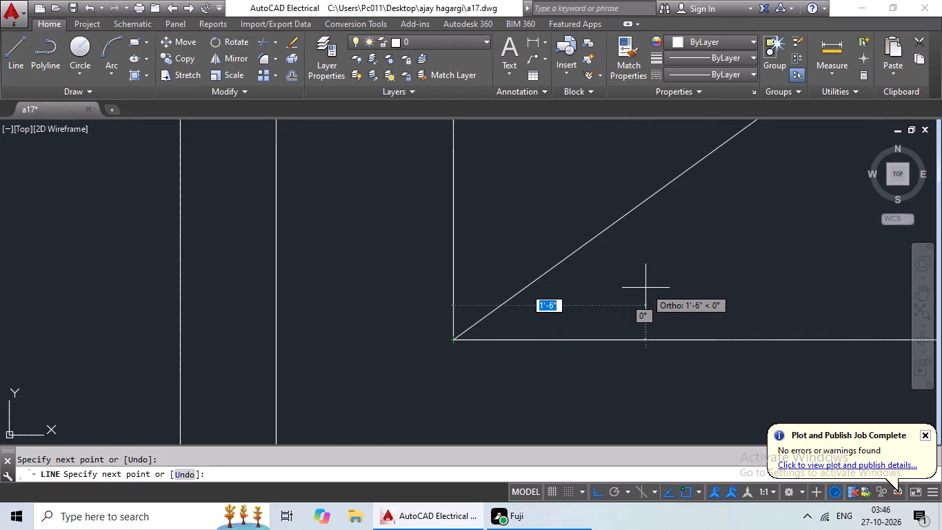
key(Escape)
Draw the second diagonal from the inner rectangle's upper left corner to its lower right corner.
scroll(648, 288, down, 2)
middle_drag(669, 282, 470, 344)
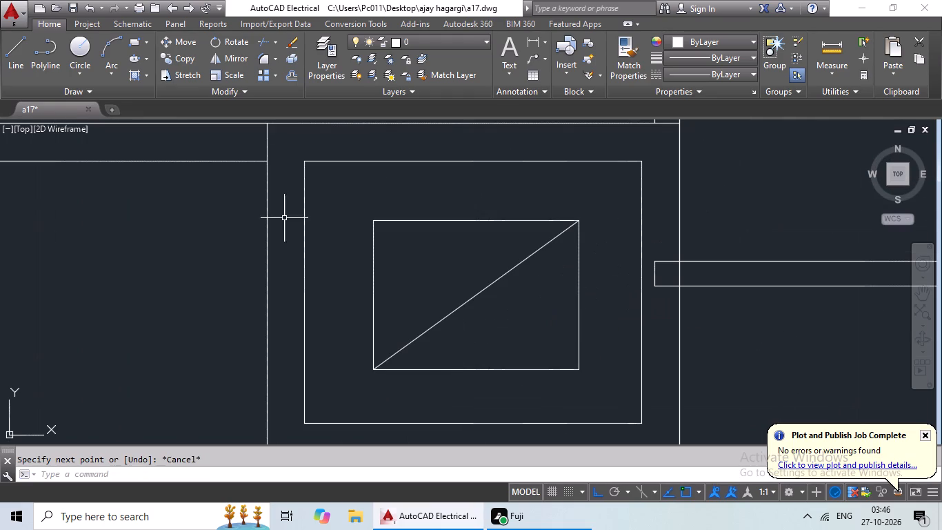
click(10, 39)
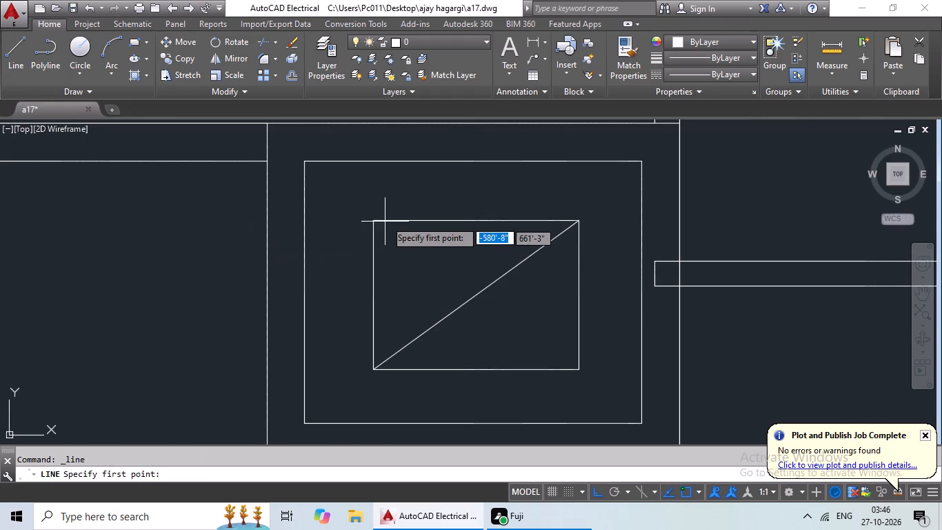
click(372, 222)
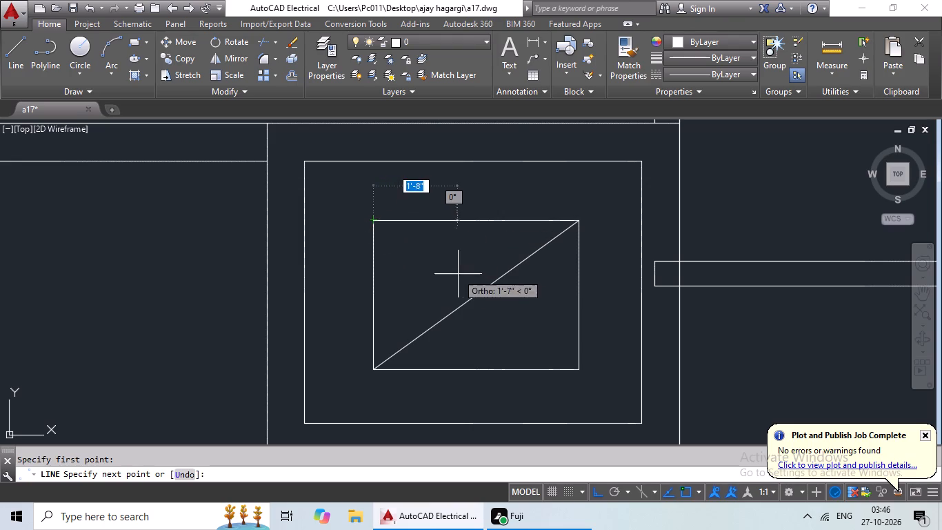
click(580, 367)
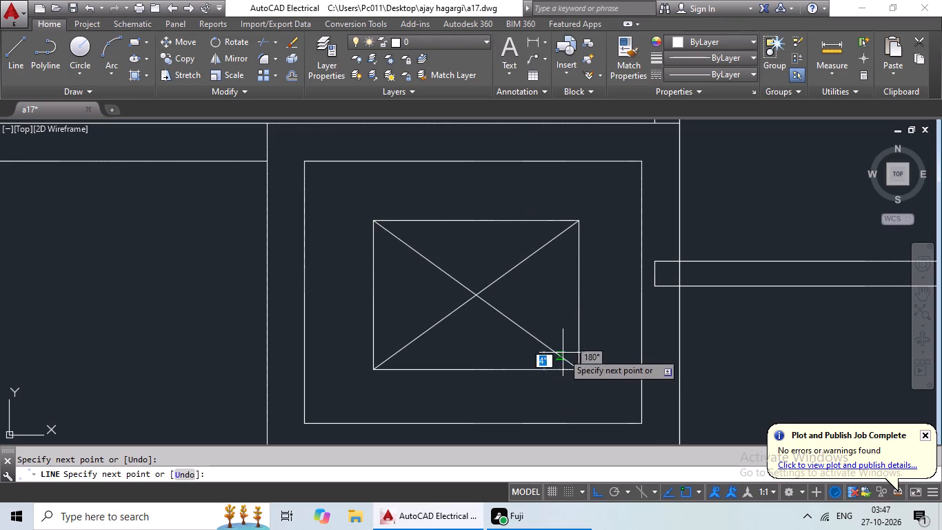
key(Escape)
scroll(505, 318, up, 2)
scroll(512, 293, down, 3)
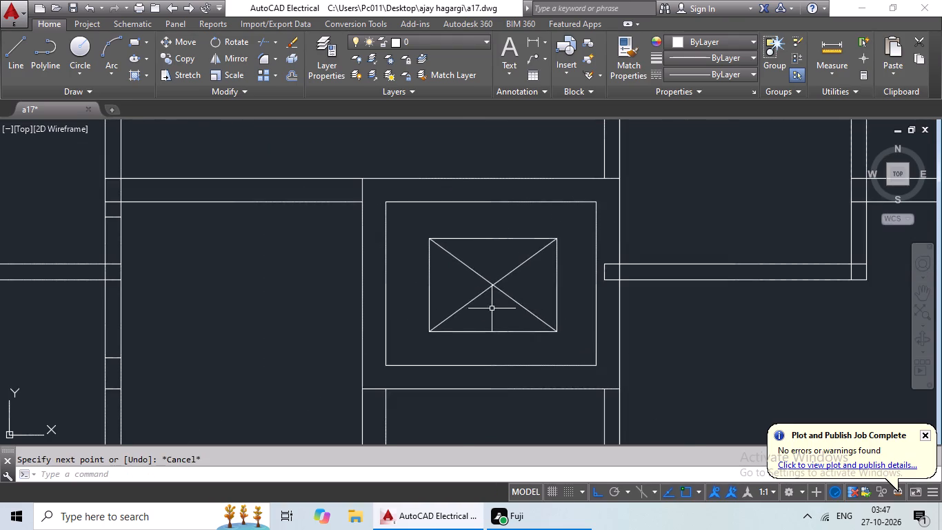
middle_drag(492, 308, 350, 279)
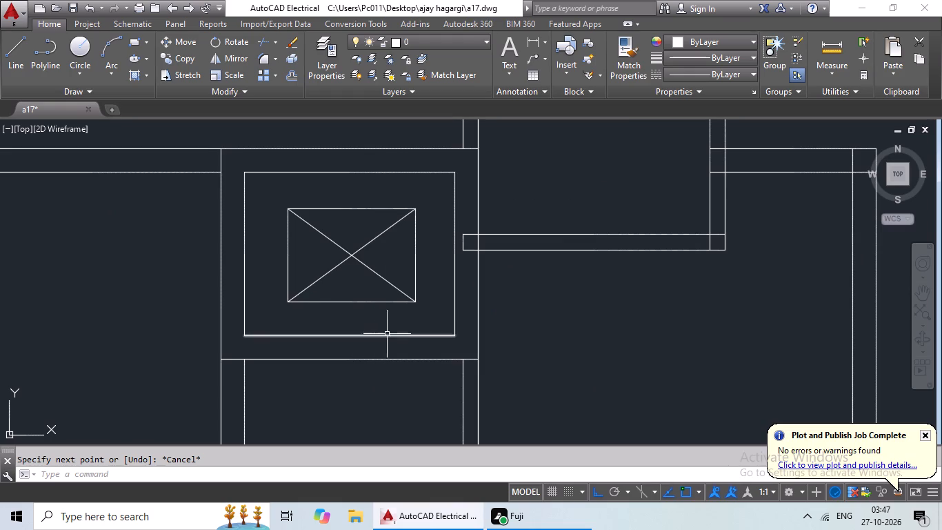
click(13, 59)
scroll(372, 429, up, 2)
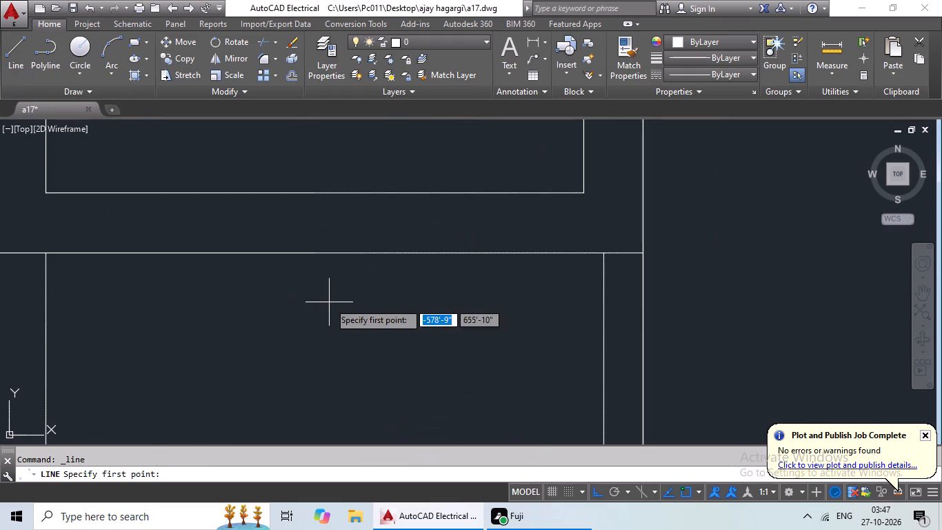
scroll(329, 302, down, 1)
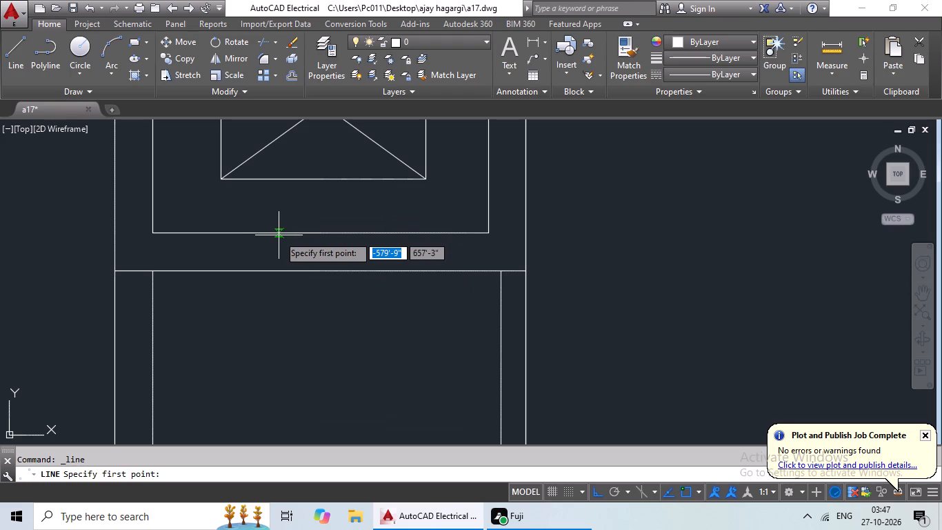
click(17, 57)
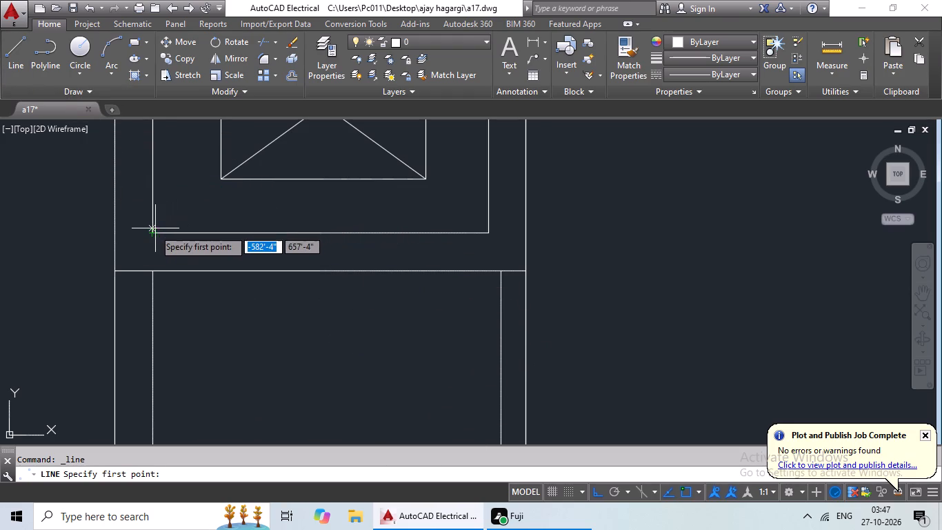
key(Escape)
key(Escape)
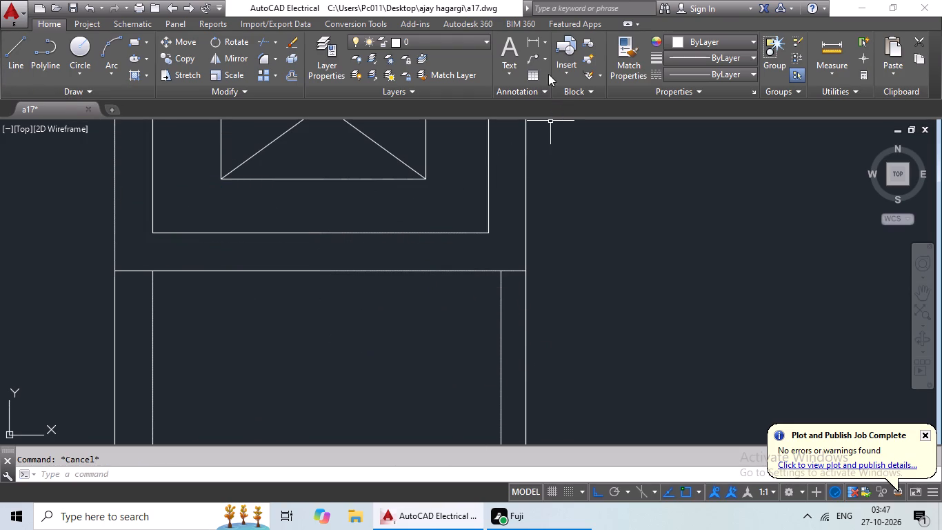
Measure the length of the small central room's lower inner edge with a linear dimension.
click(529, 41)
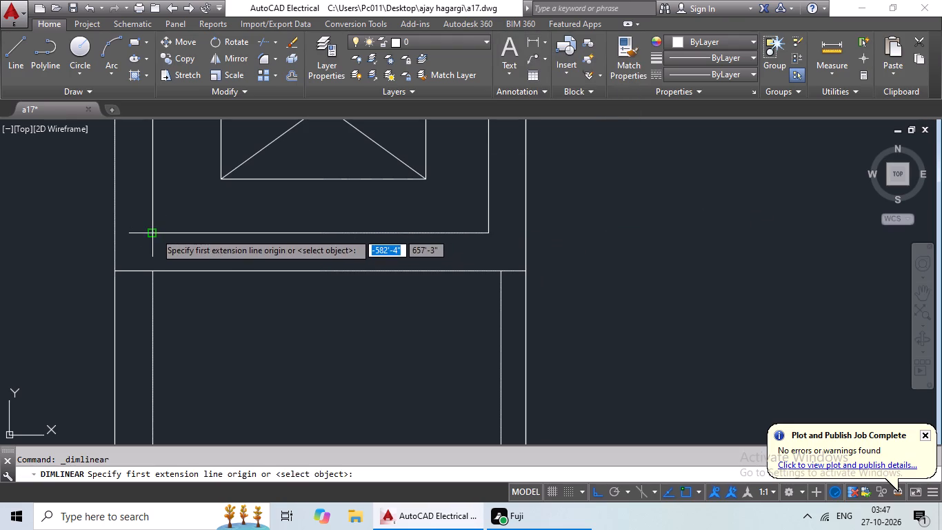
click(155, 233)
click(487, 233)
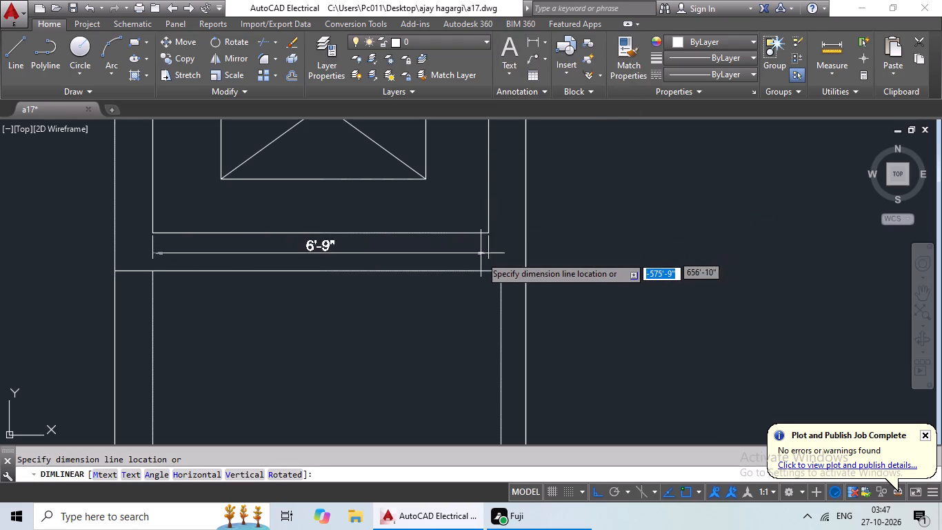
scroll(480, 258, up, 1)
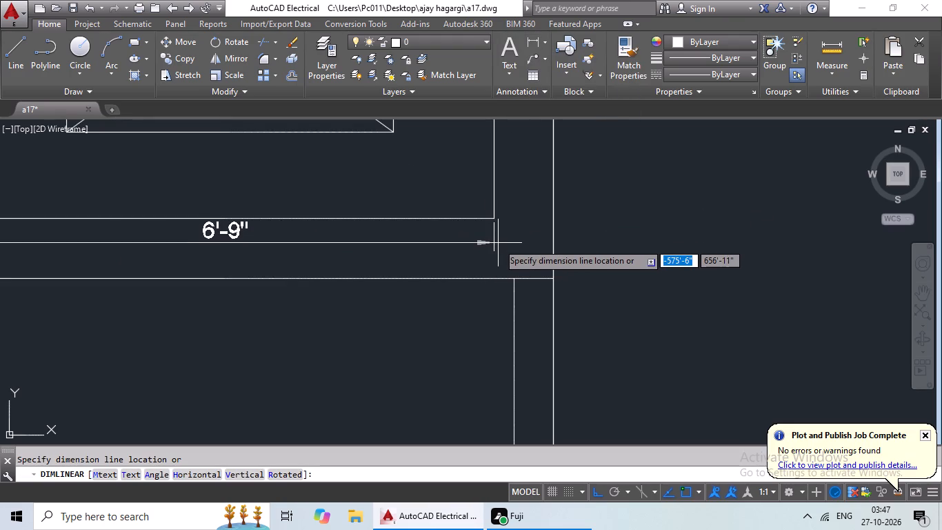
scroll(497, 254, down, 1)
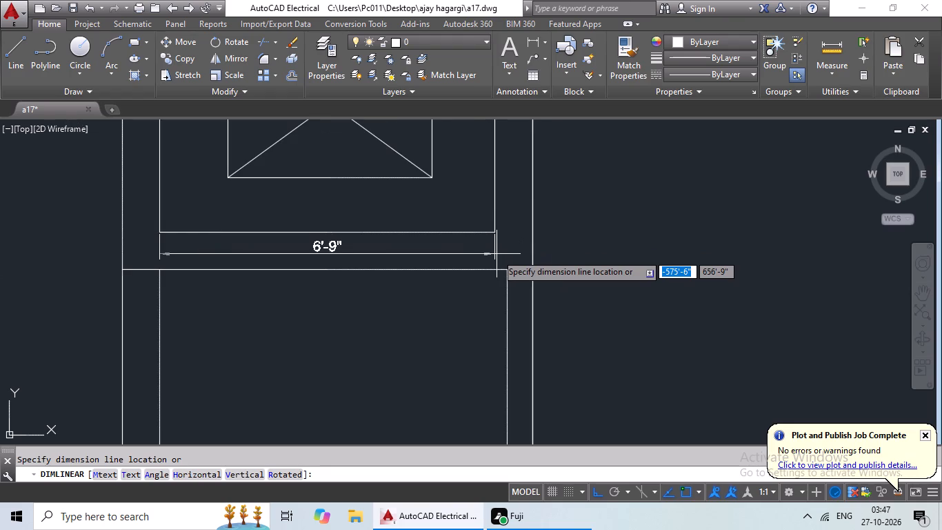
key(Escape)
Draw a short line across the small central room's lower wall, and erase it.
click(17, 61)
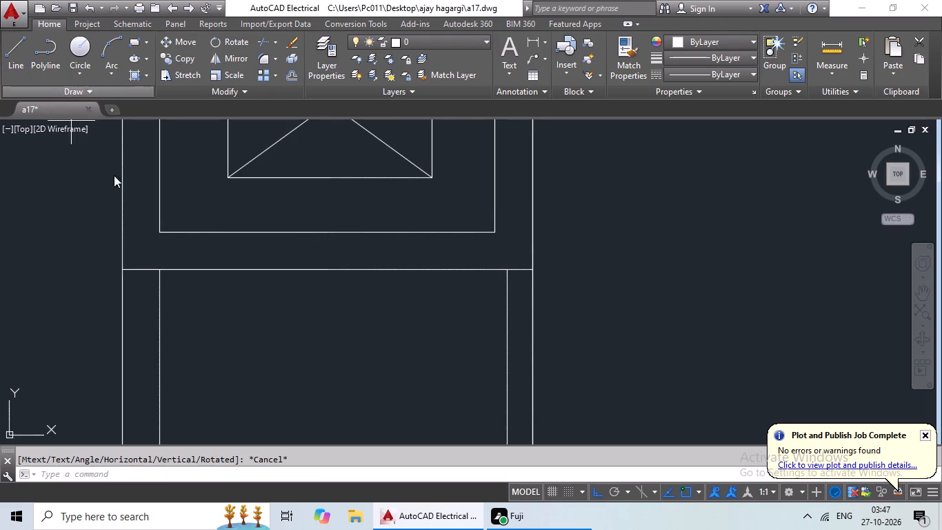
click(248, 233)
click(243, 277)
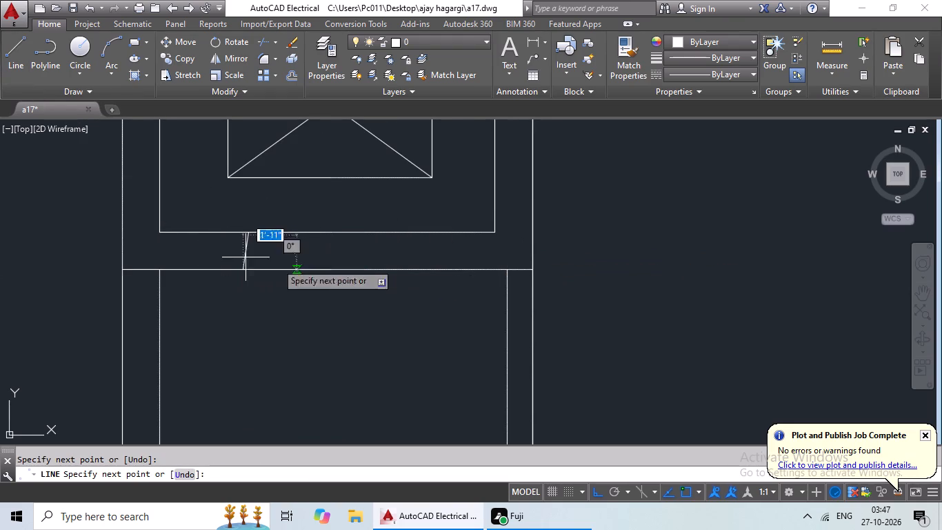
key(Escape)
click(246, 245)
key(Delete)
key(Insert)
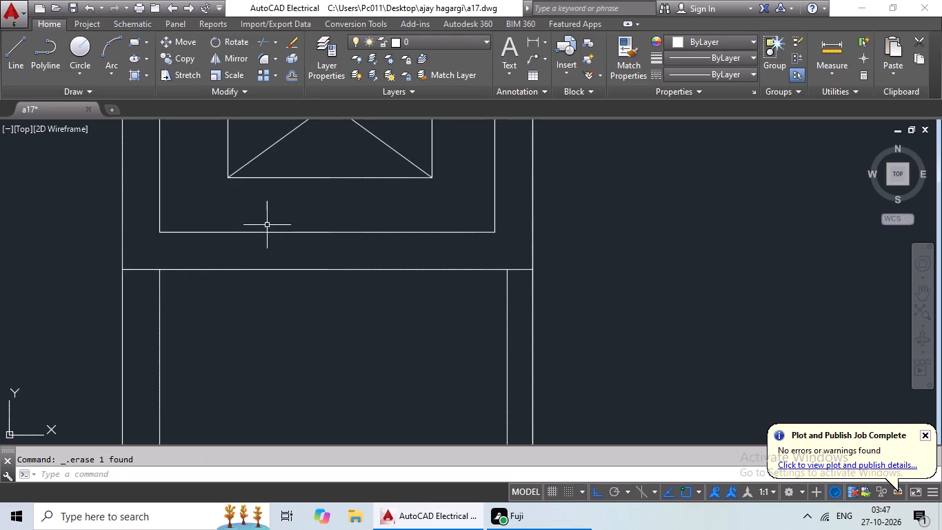
Draw two 9" vertical lines across the small central room's lower wall to mark the sides of an opening.
click(23, 57)
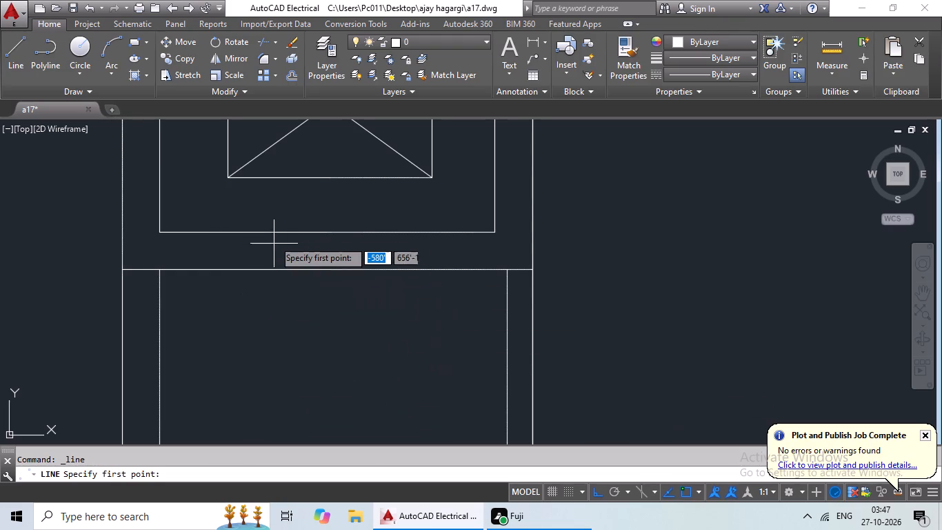
click(265, 232)
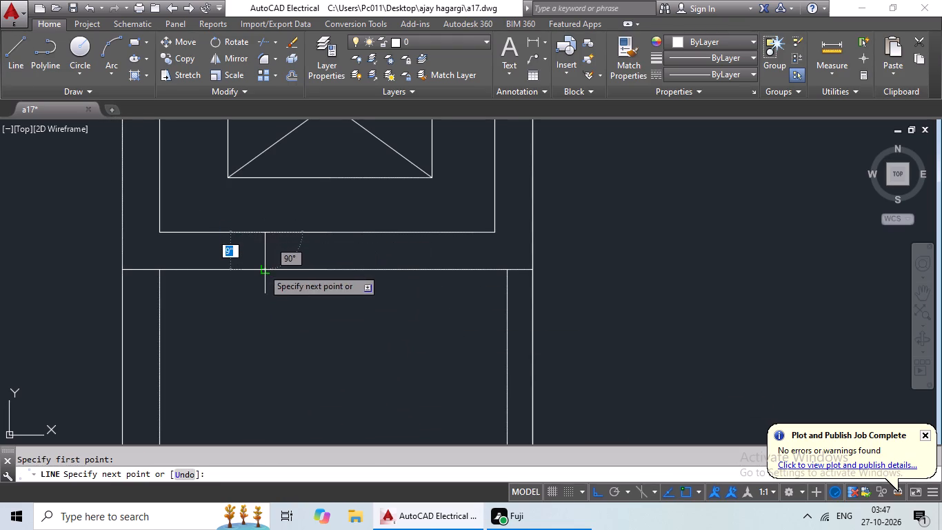
click(263, 268)
key(Escape)
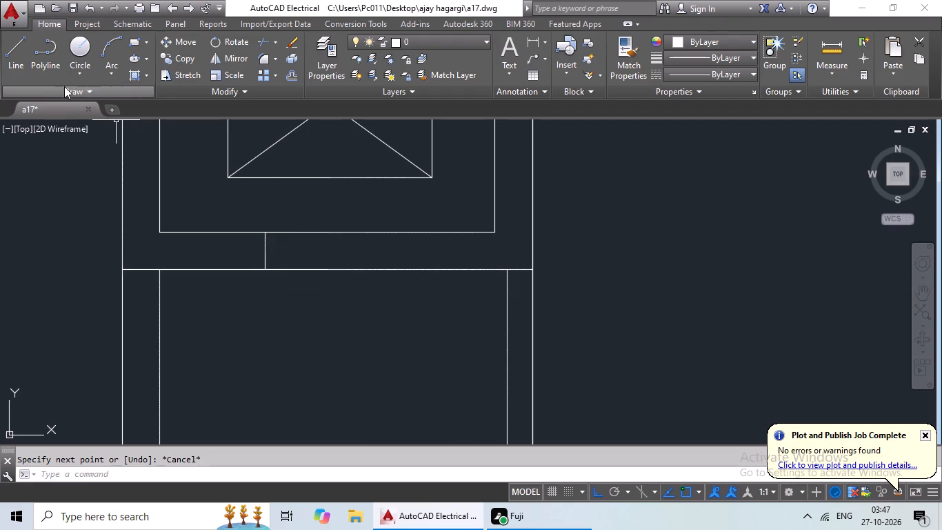
drag(21, 72, 34, 88)
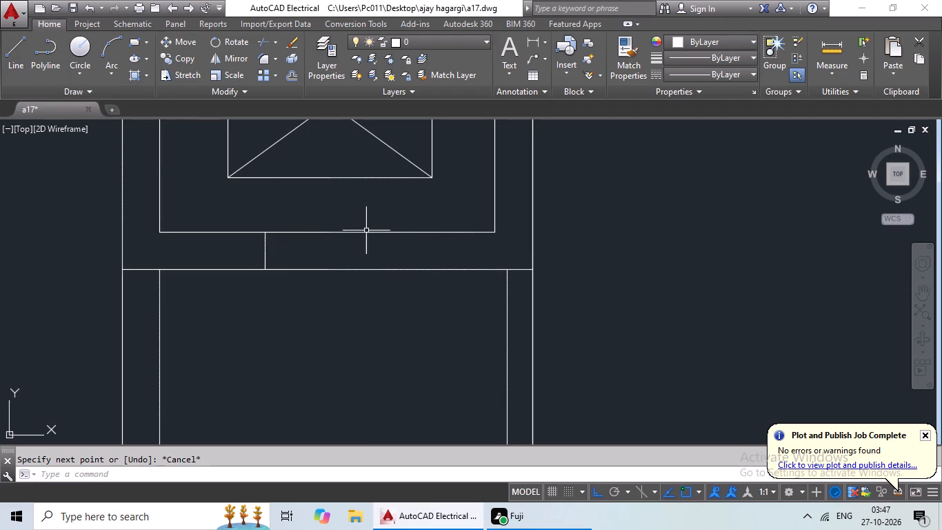
click(19, 62)
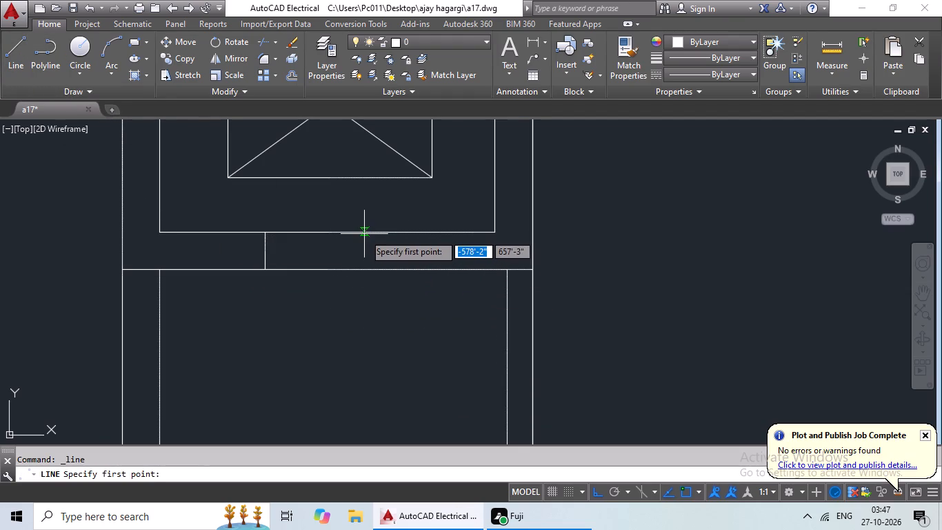
scroll(368, 233, up, 3)
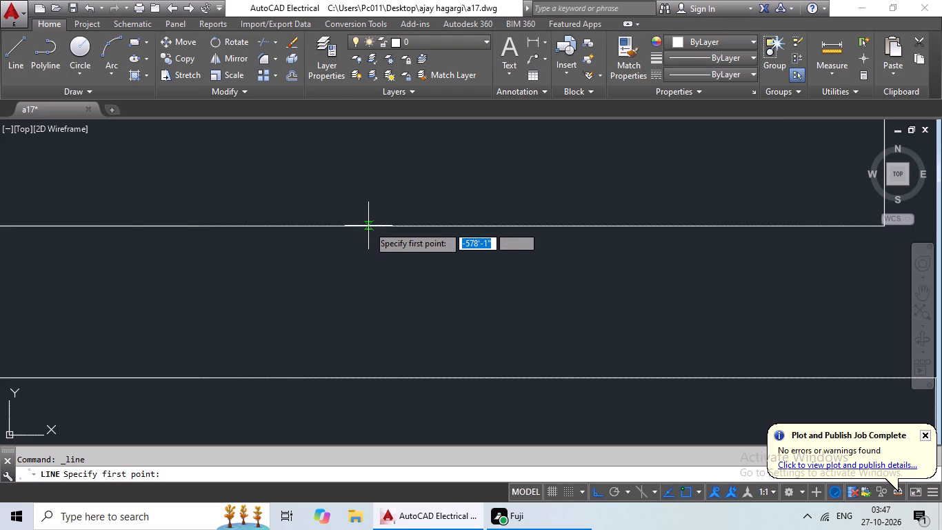
click(369, 226)
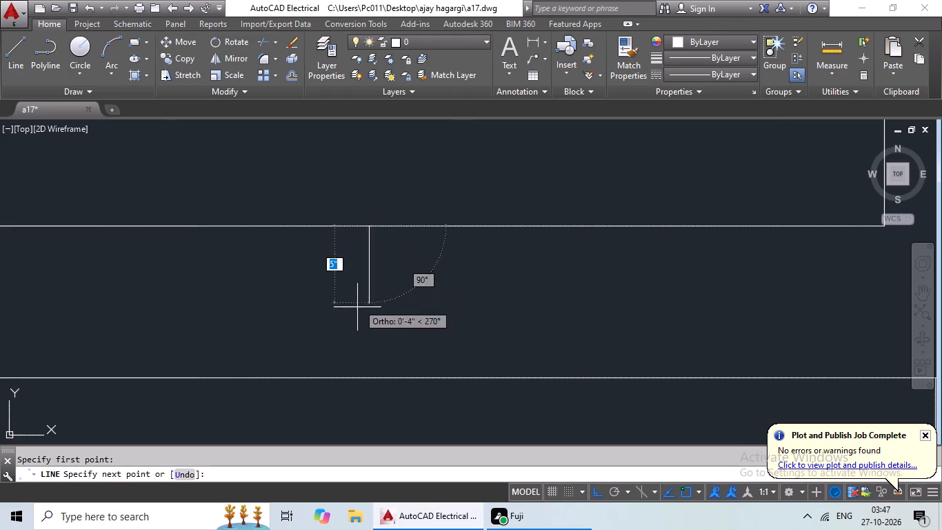
drag(363, 378, 370, 377)
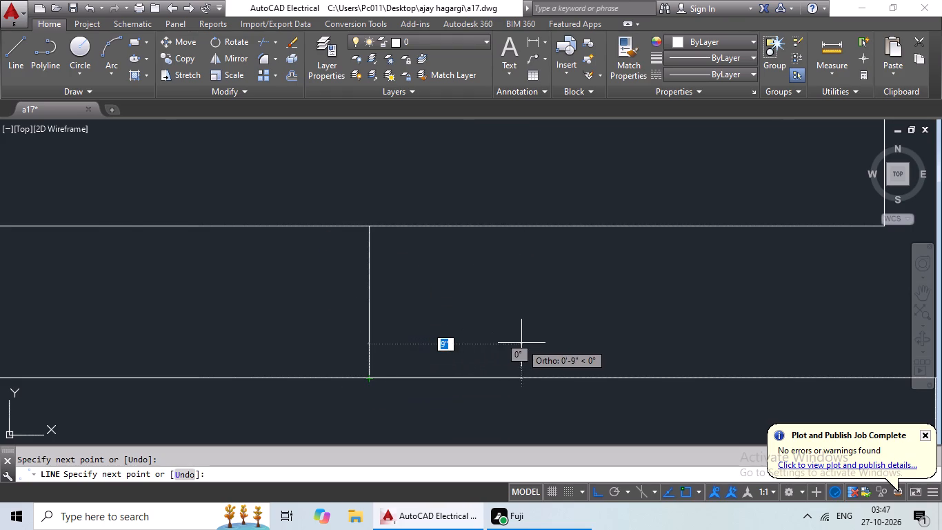
scroll(543, 340, down, 2)
key(Escape)
scroll(538, 342, down, 1)
middle_drag(521, 373, 448, 371)
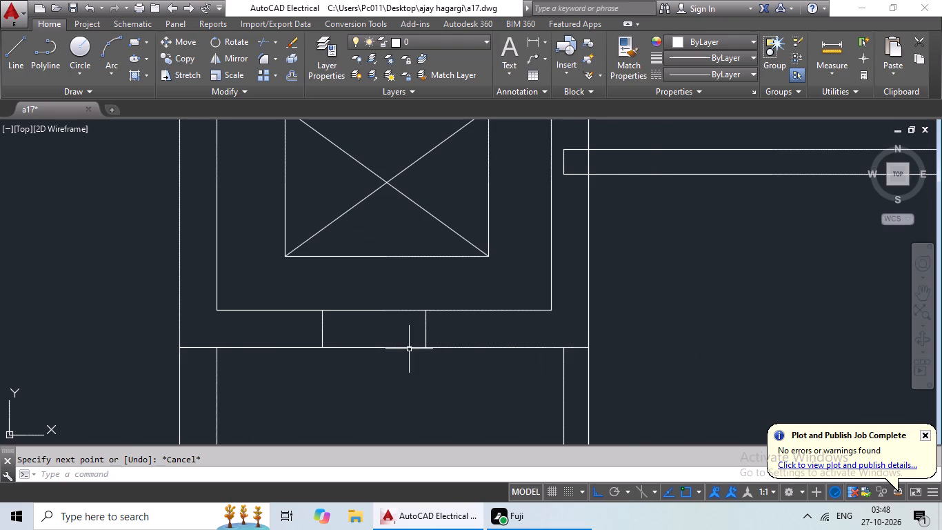
Draw a horizontal line joining the midpoints of the opening's two vertical side lines.
scroll(408, 349, up, 2)
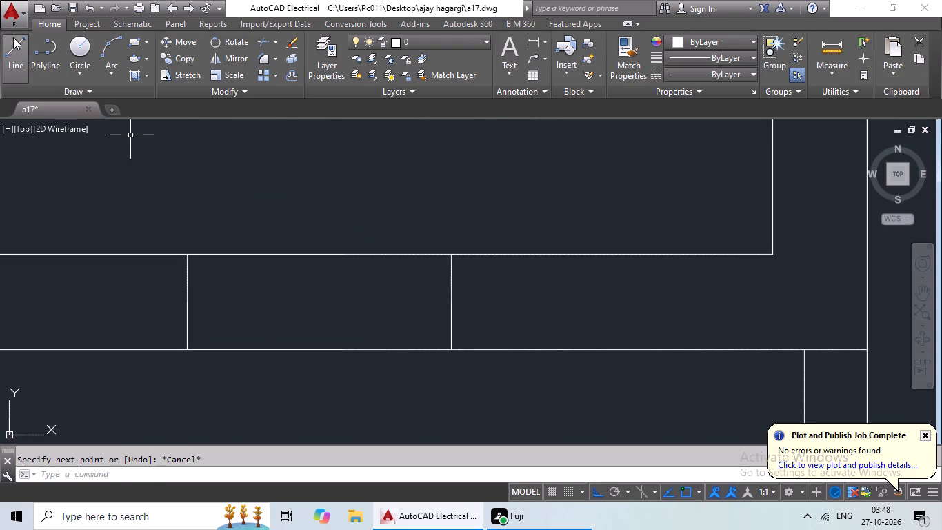
click(13, 37)
click(188, 300)
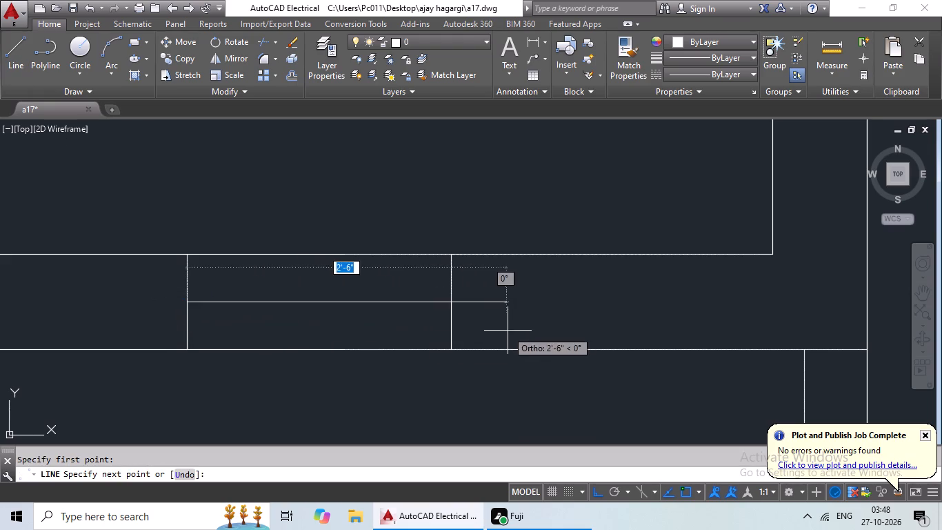
click(452, 301)
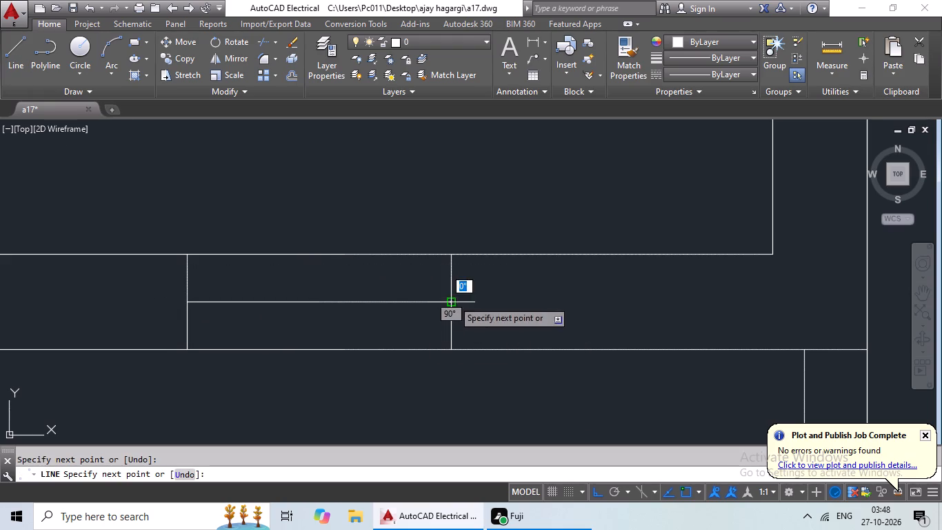
key(Escape)
Erase the three short horizontal lines crossing the vertical partition that runs down from the left top projection.
scroll(513, 308, down, 3)
middle_drag(512, 339, 523, 306)
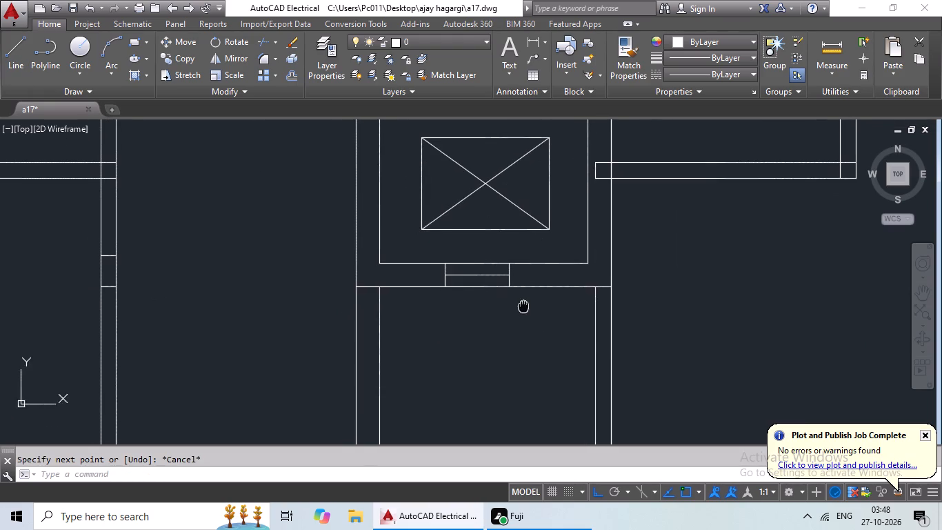
middle_drag(523, 306, 524, 306)
scroll(505, 337, down, 1)
middle_drag(507, 336, 431, 335)
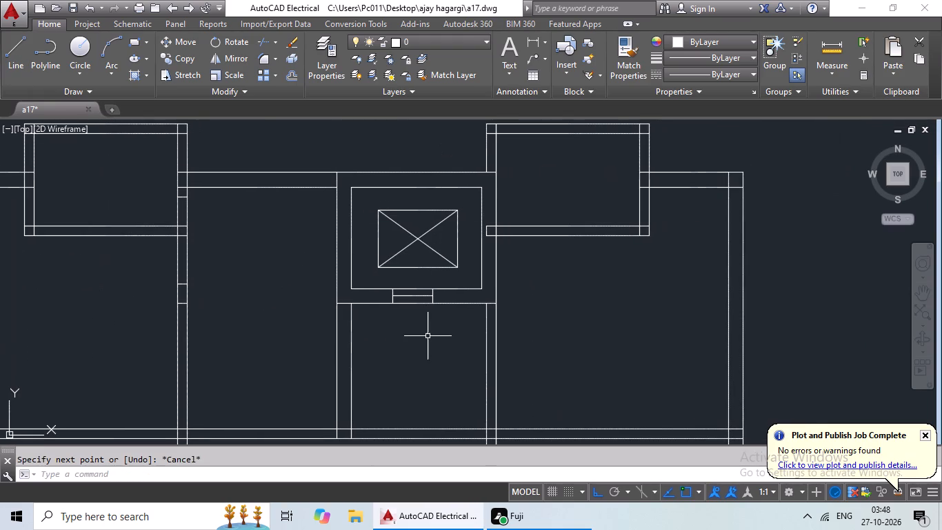
key(Escape)
key(Escape)
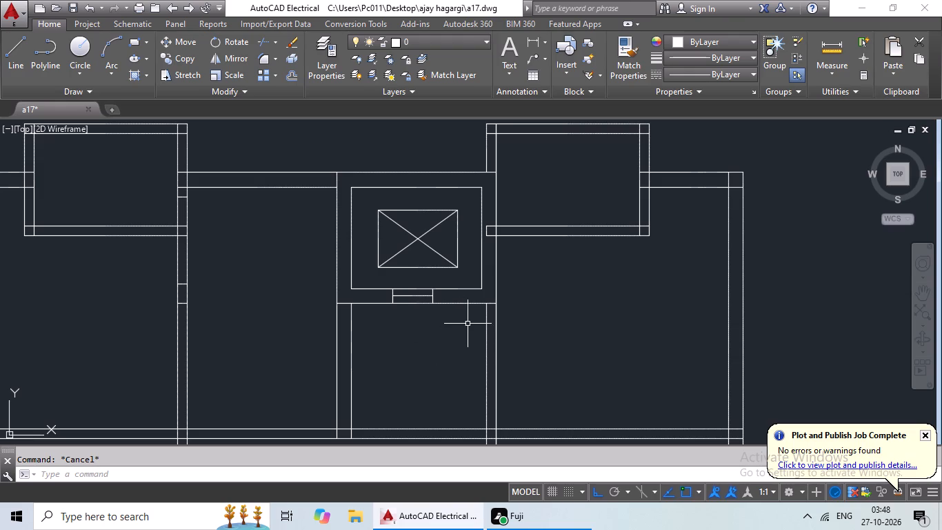
middle_drag(462, 344, 499, 316)
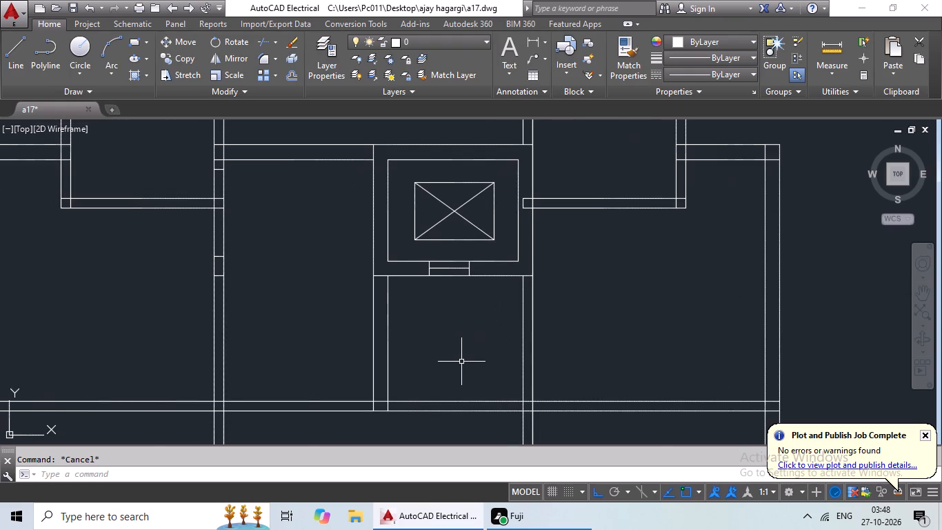
scroll(463, 360, down, 1)
scroll(308, 299, up, 4)
drag(317, 248, 301, 400)
key(Delete)
key(Insert)
scroll(374, 322, down, 3)
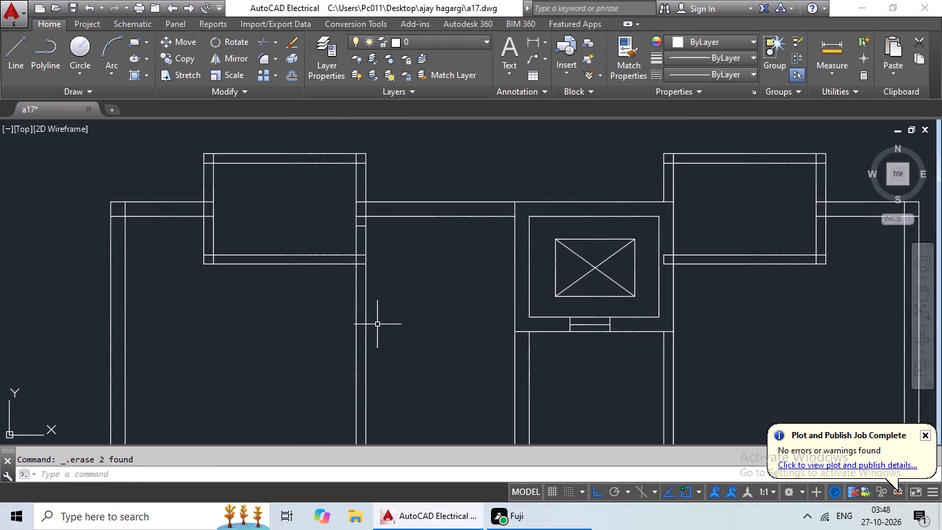
middle_drag(382, 288, 339, 371)
scroll(317, 313, up, 4)
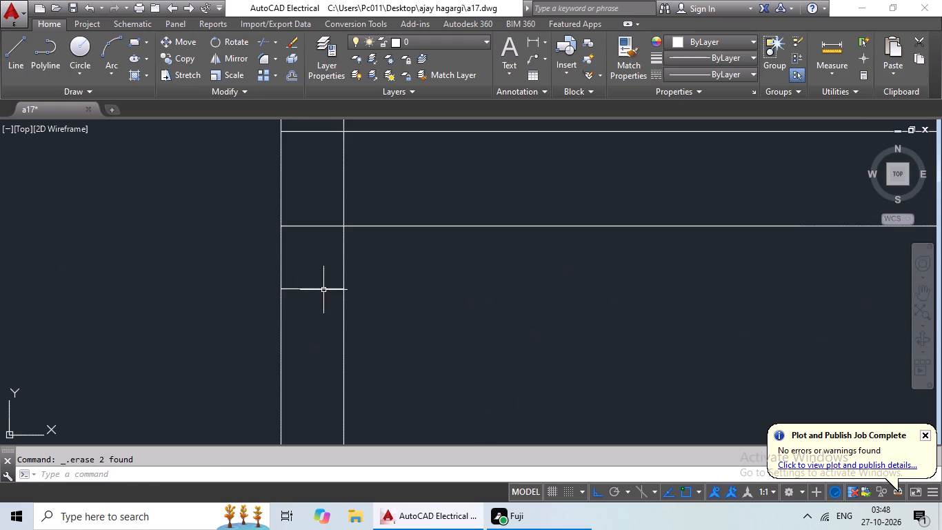
click(321, 288)
key(Delete)
scroll(395, 287, down, 4)
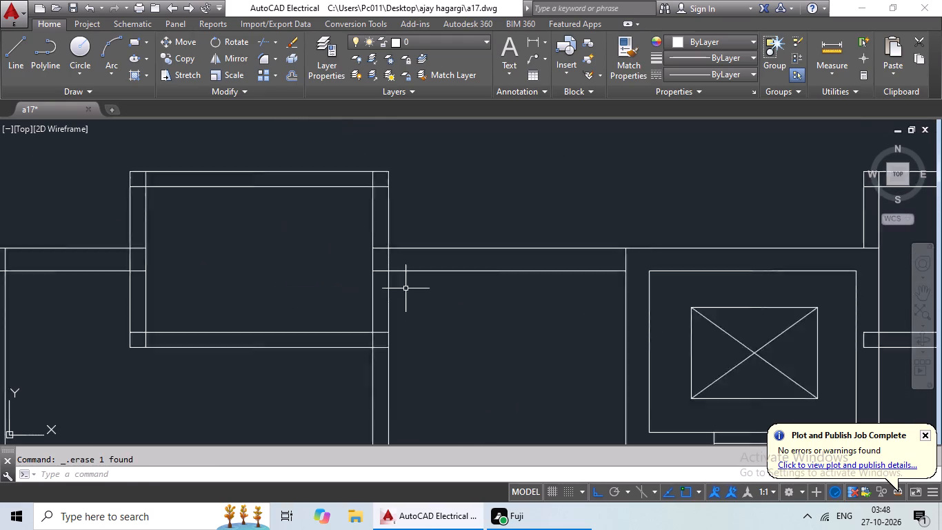
Trim the ends of the right projection's lower wall lines overlapping the crossed-rectangle room's wall, and erase the leftover short vertical line.
middle_drag(456, 320, 401, 268)
middle_drag(430, 297, 343, 297)
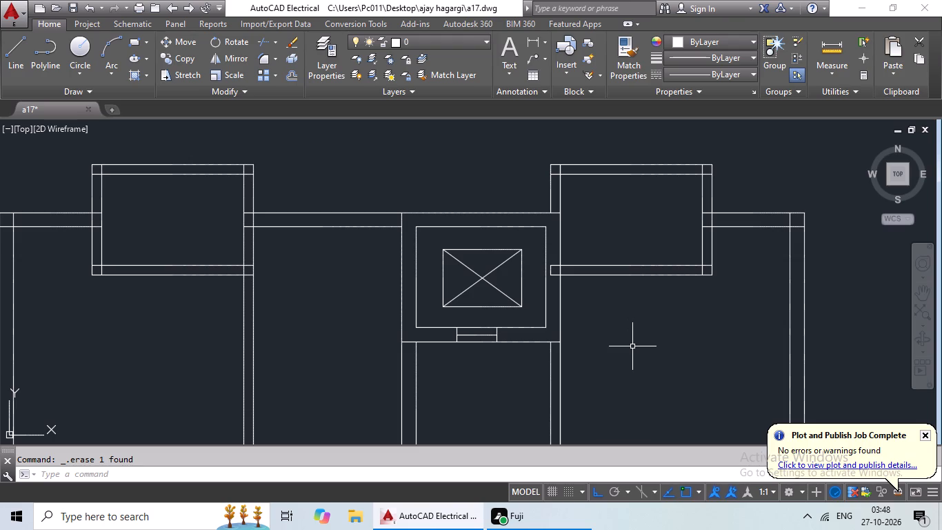
key(Escape)
key(Escape)
key(Escape)
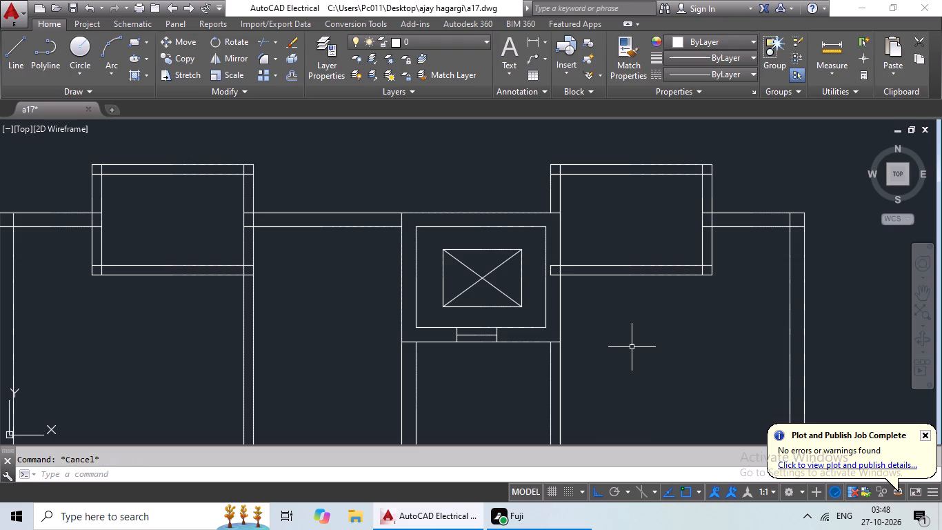
text(tr)
key(space)
key(space)
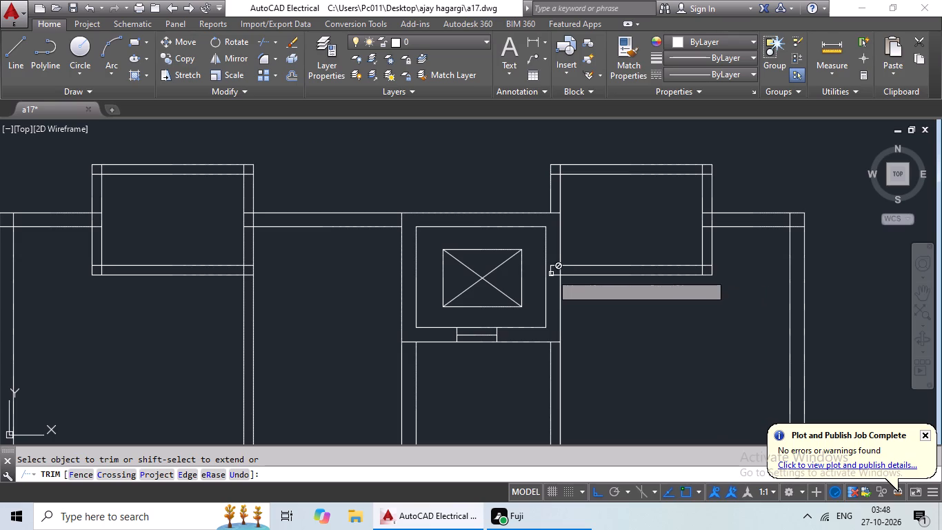
scroll(556, 267, up, 3)
drag(565, 246, 544, 325)
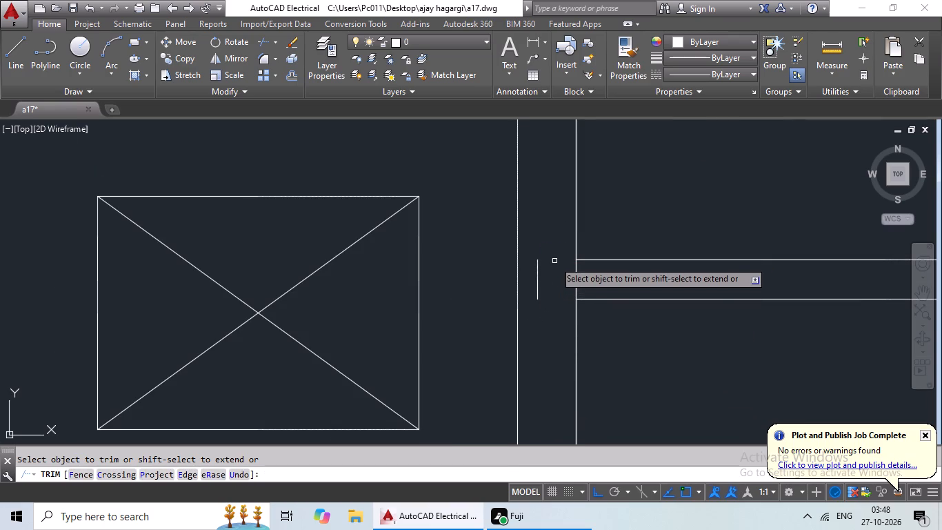
key(Escape)
drag(553, 248, 532, 304)
key(Delete)
scroll(554, 326, down, 4)
middle_drag(623, 369, 547, 338)
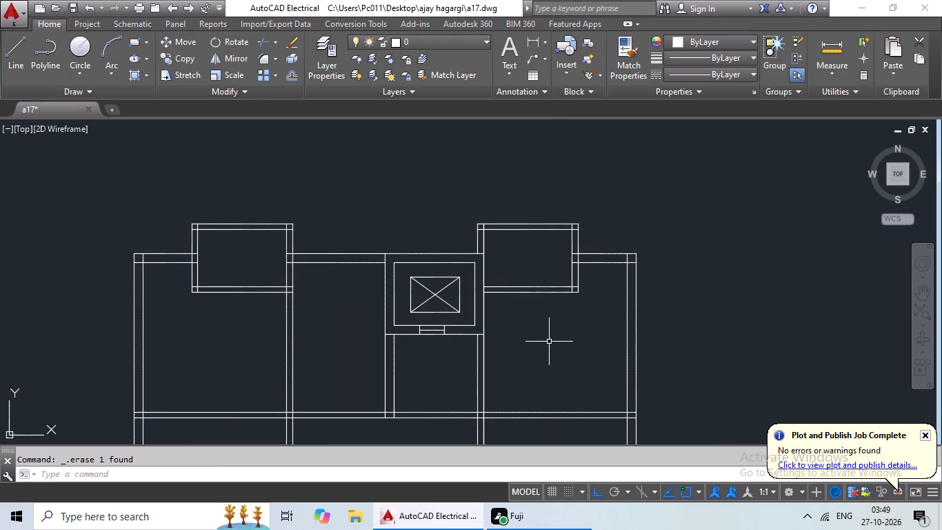
key(Escape)
key(Escape)
key(Escape)
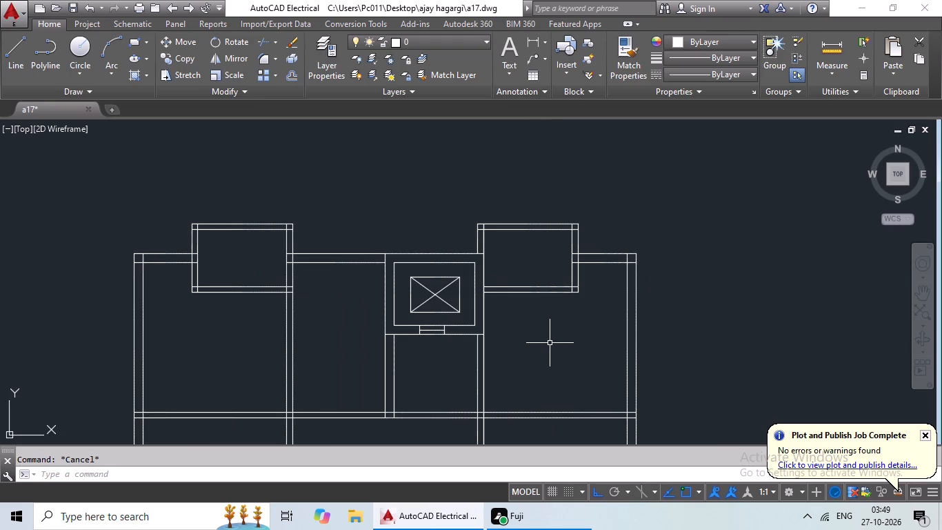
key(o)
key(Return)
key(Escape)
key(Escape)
Measure the clear width between the left projection's partition and the crossed-rectangle room's outer wall with a linear dimension.
click(529, 41)
scroll(308, 262, up, 2)
drag(265, 266, 272, 266)
click(497, 265)
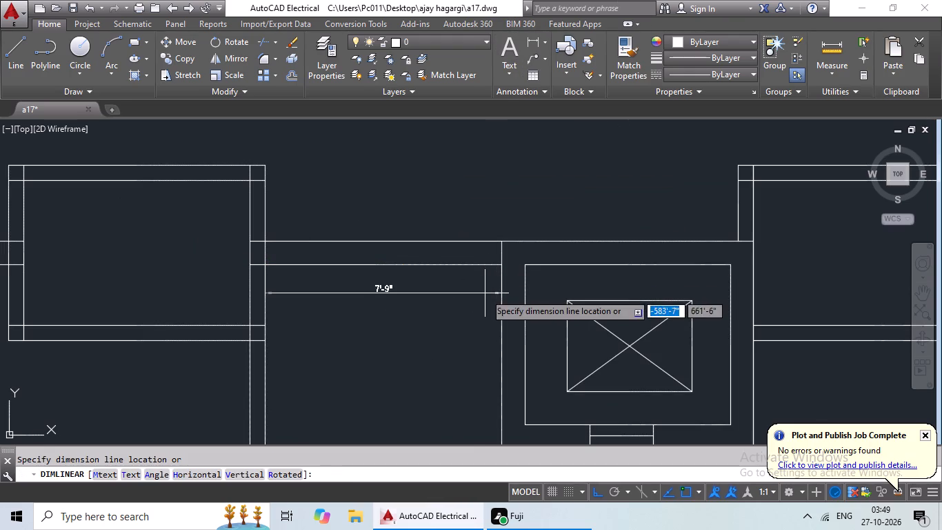
key(Escape)
click(485, 293)
key(Escape)
key(Escape)
key(Escape)
key(Escape)
Offset the left projection's right outer line 4' to the right, into the bay beside the crossed-rectangle room.
key(o)
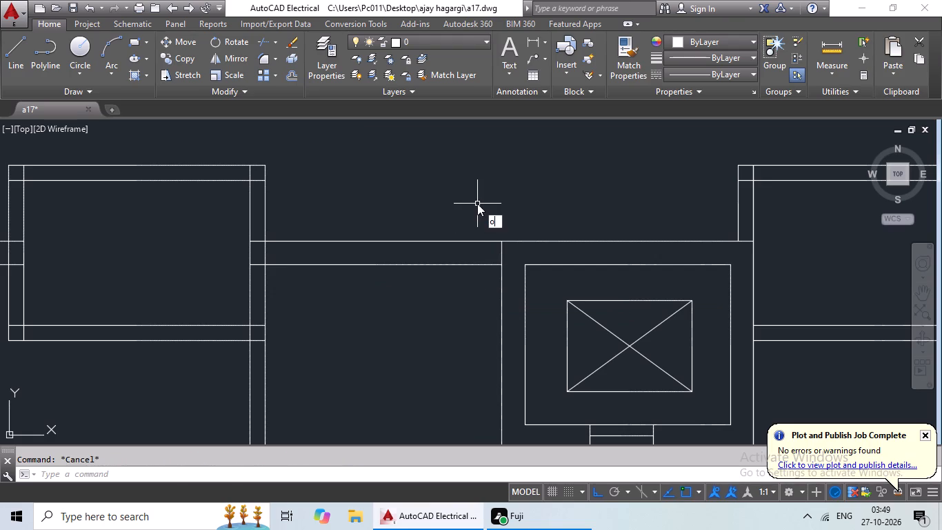
key(Return)
text(4')
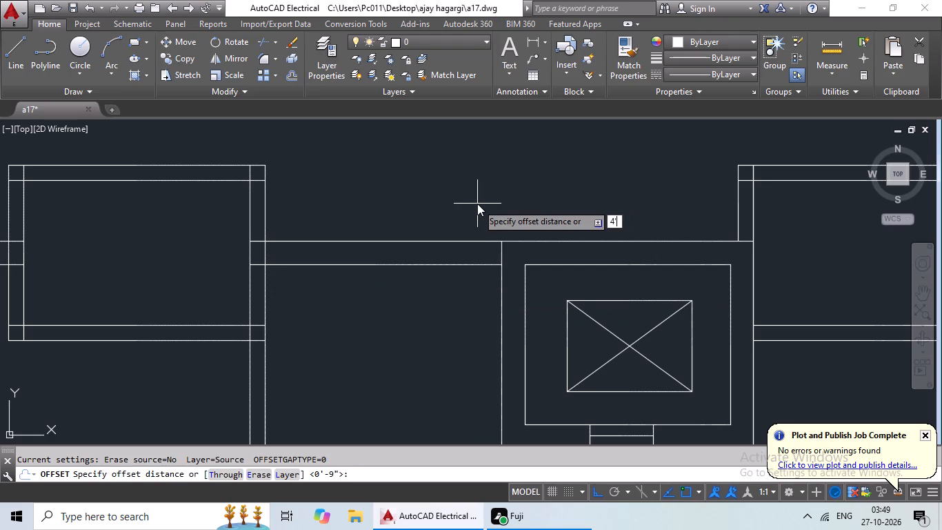
key(Return)
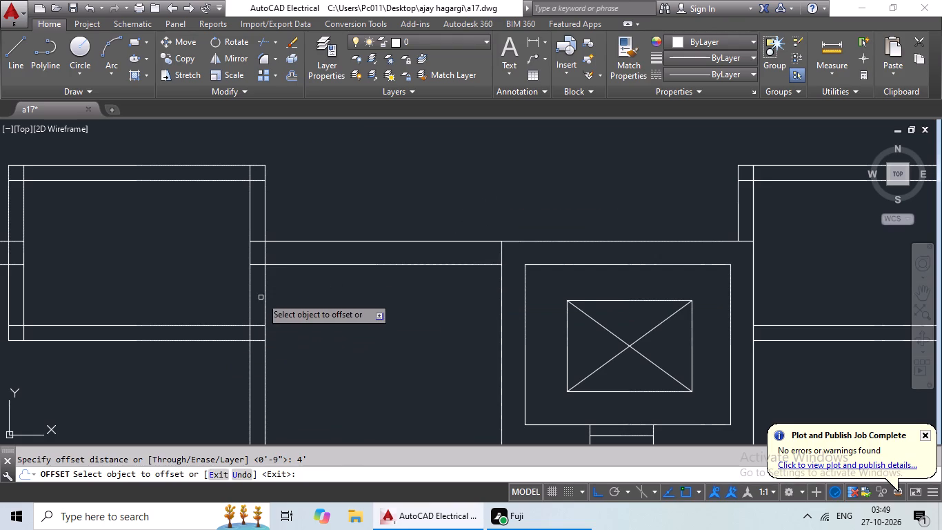
click(263, 294)
click(377, 319)
scroll(397, 304, down, 2)
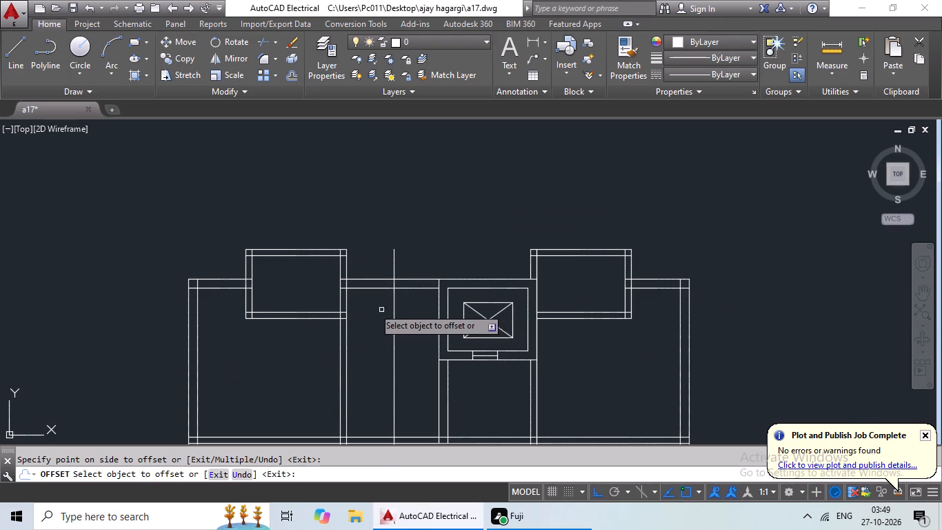
middle_drag(430, 315, 342, 331)
key(Escape)
key(Escape)
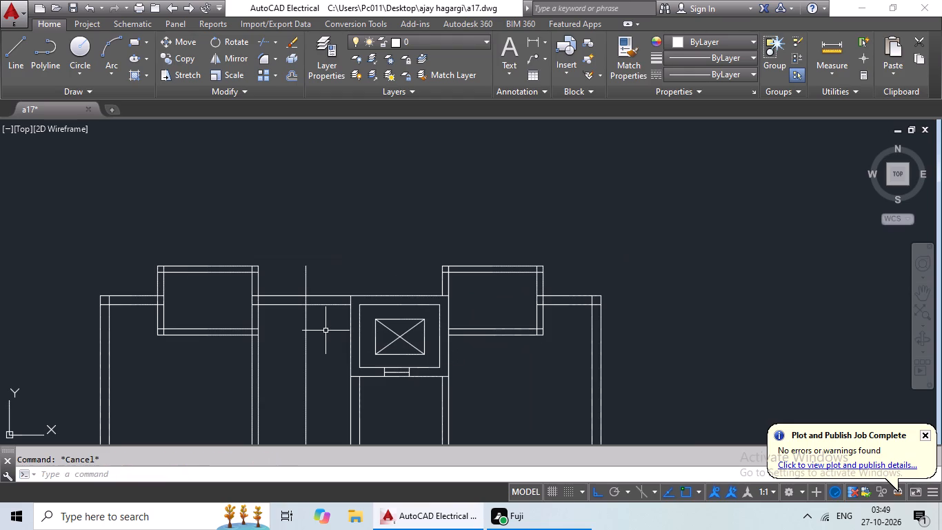
Trim the new vertical line within the top outer wall and erase its remaining piece above the wall.
text(tr)
key(space)
key(space)
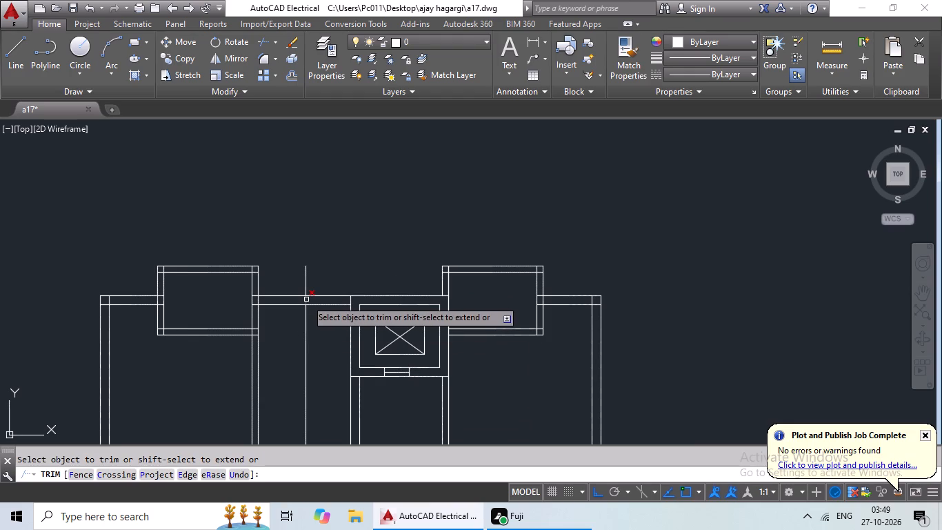
click(306, 300)
key(Escape)
key(Escape)
drag(325, 263, 310, 274)
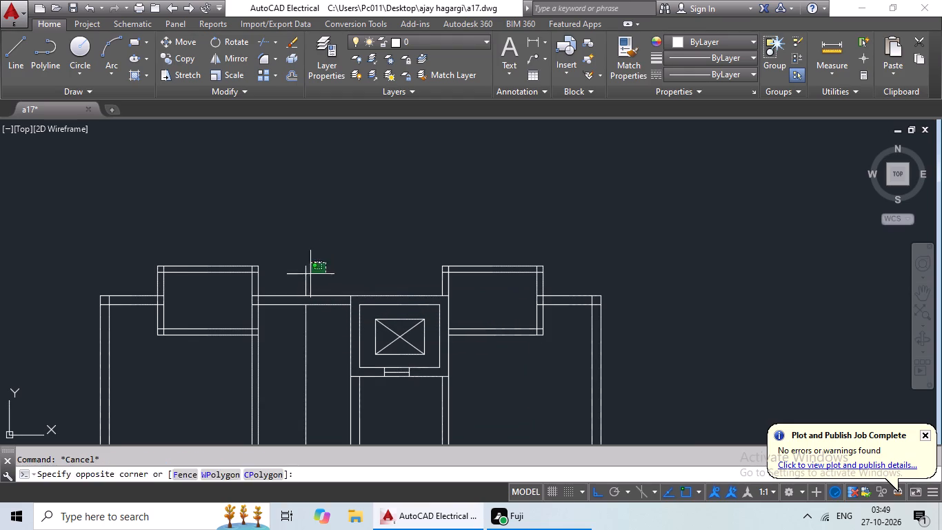
drag(310, 274, 291, 287)
key(Delete)
Trim the new vertical line within the horizontal partition below and erase its remaining piece beneath that partition.
scroll(326, 366, down, 1)
middle_drag(326, 363, 326, 358)
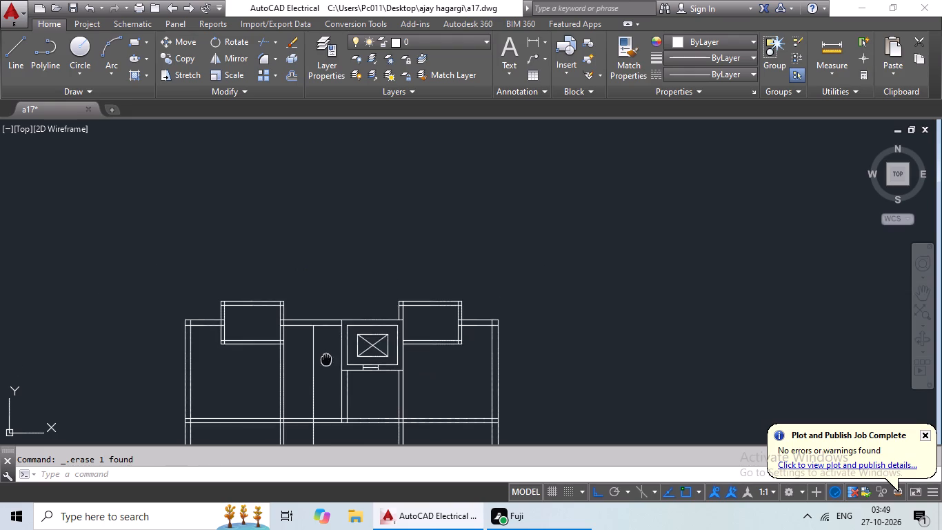
middle_drag(326, 358, 333, 289)
key(Escape)
key(Escape)
key(t)
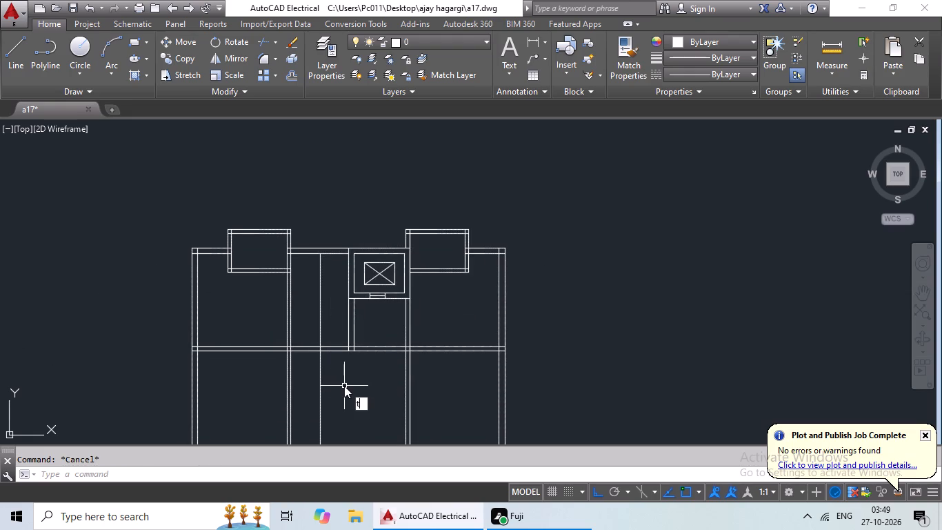
key(r)
key(space)
key(space)
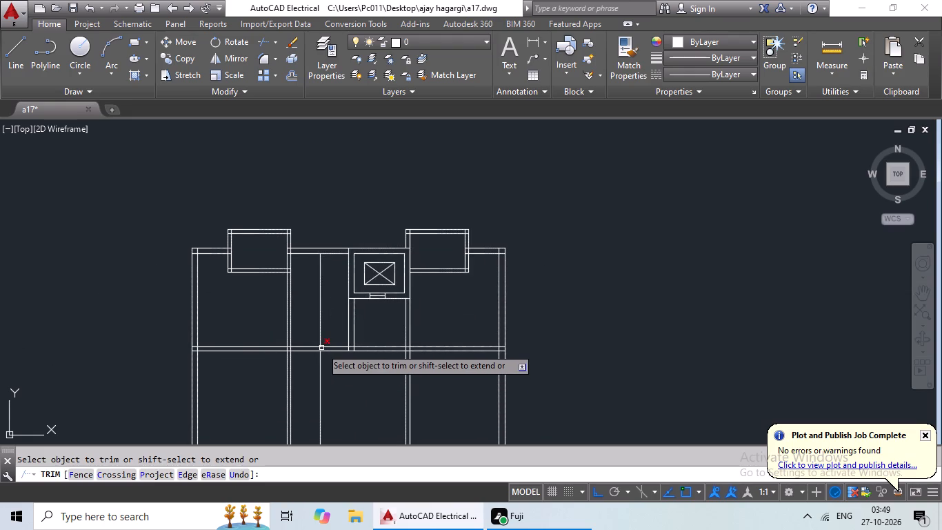
scroll(321, 351, up, 4)
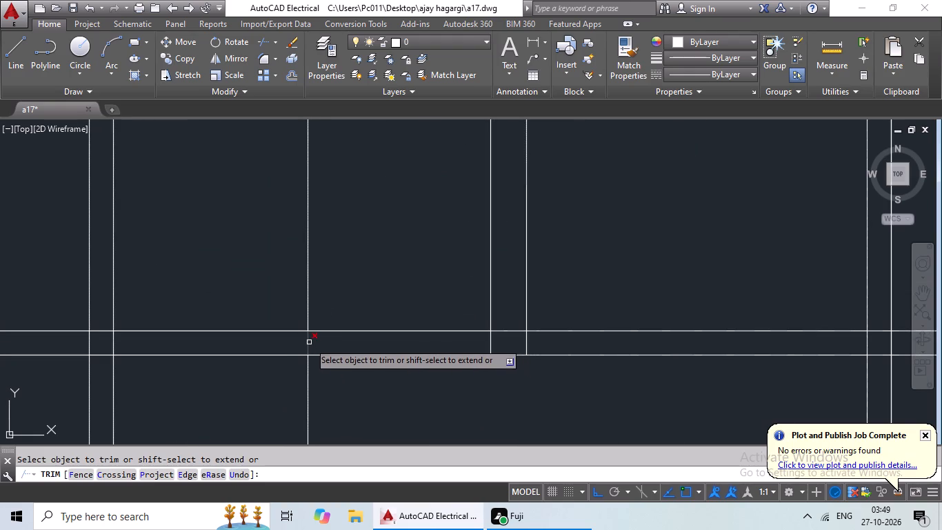
click(309, 342)
key(Escape)
key(Escape)
click(306, 389)
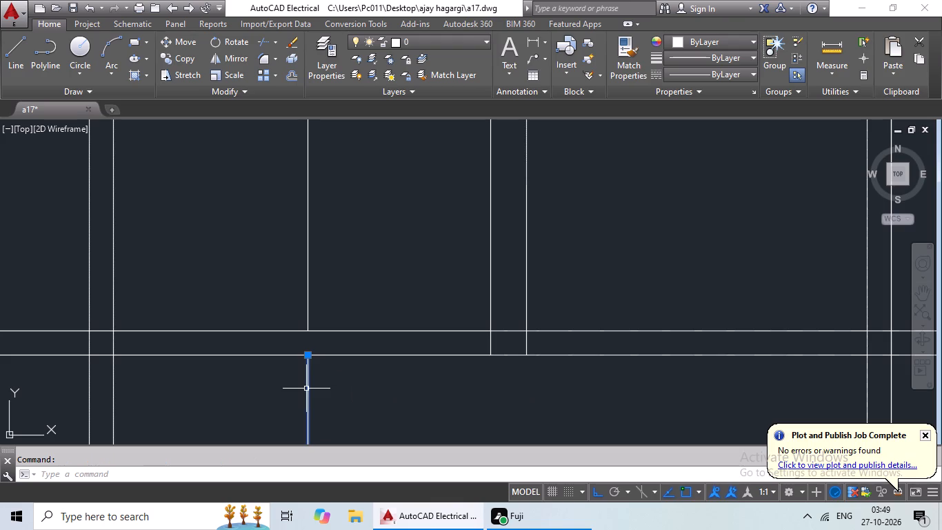
key(Delete)
scroll(352, 387, down, 3)
middle_drag(377, 349, 363, 368)
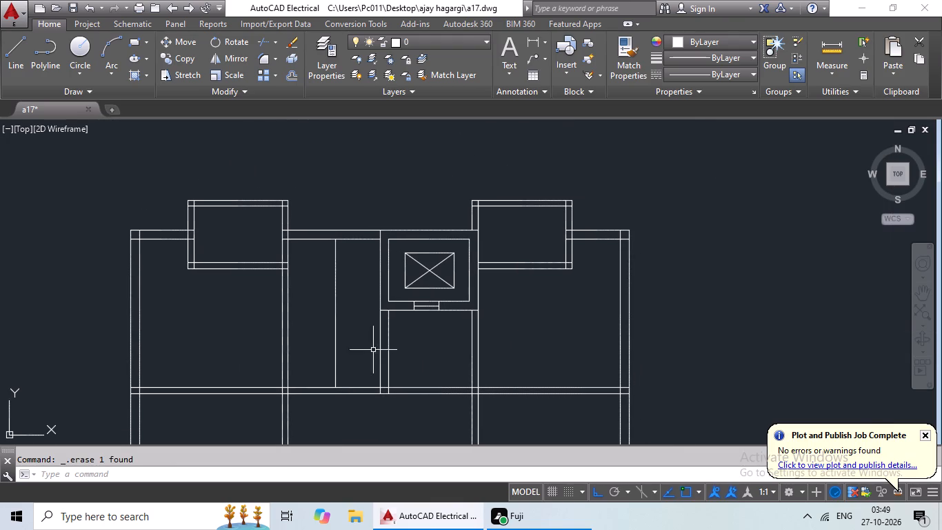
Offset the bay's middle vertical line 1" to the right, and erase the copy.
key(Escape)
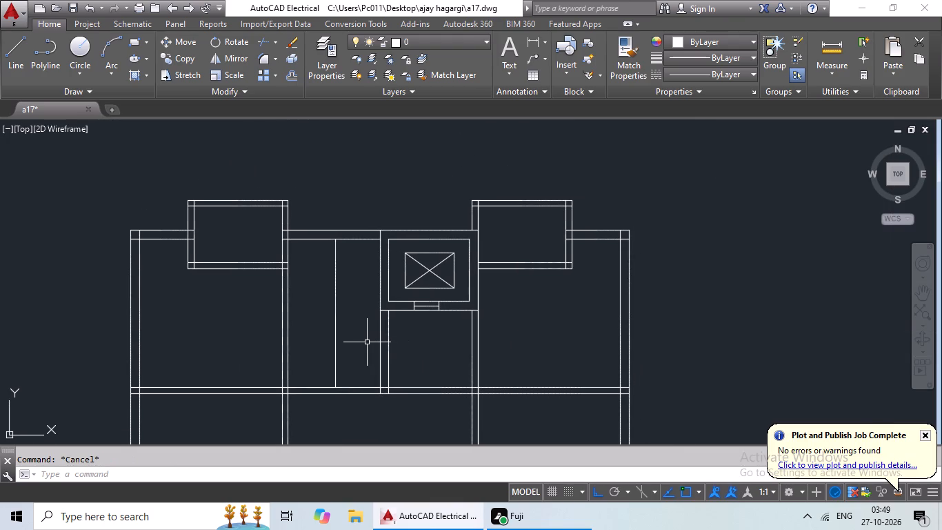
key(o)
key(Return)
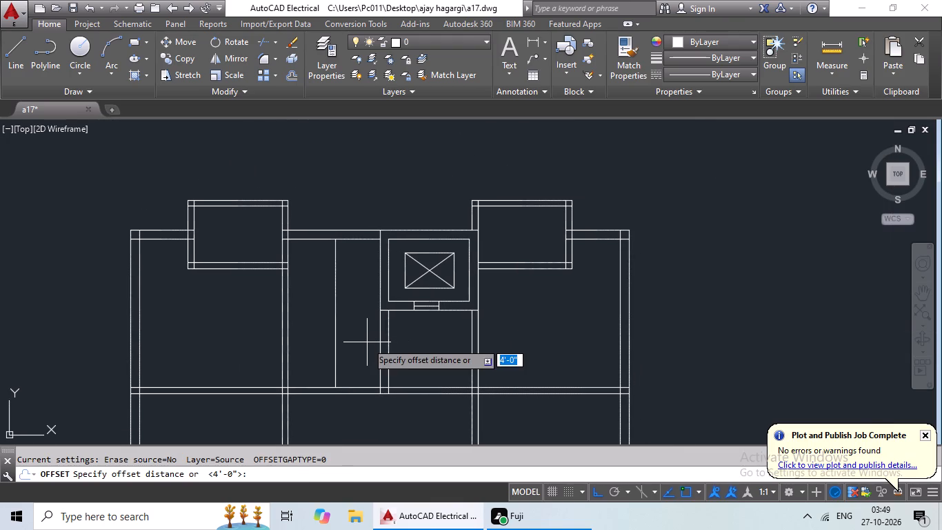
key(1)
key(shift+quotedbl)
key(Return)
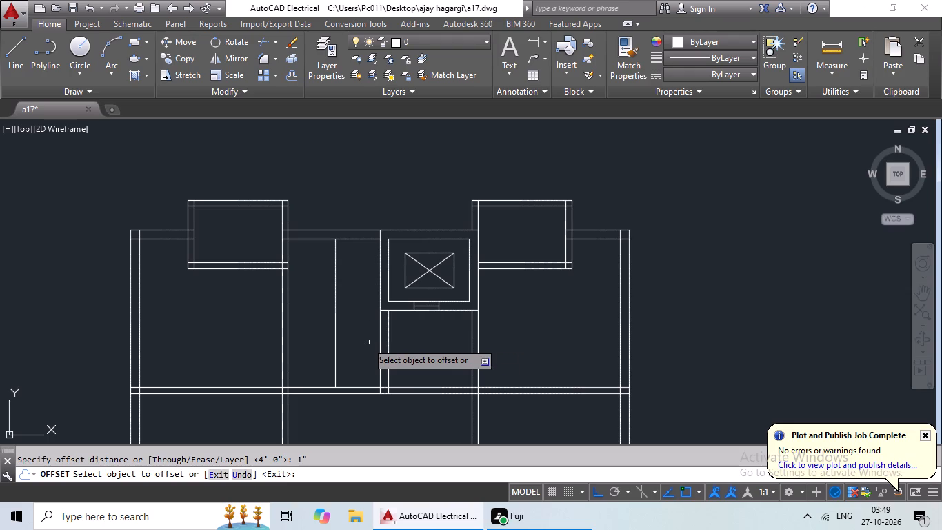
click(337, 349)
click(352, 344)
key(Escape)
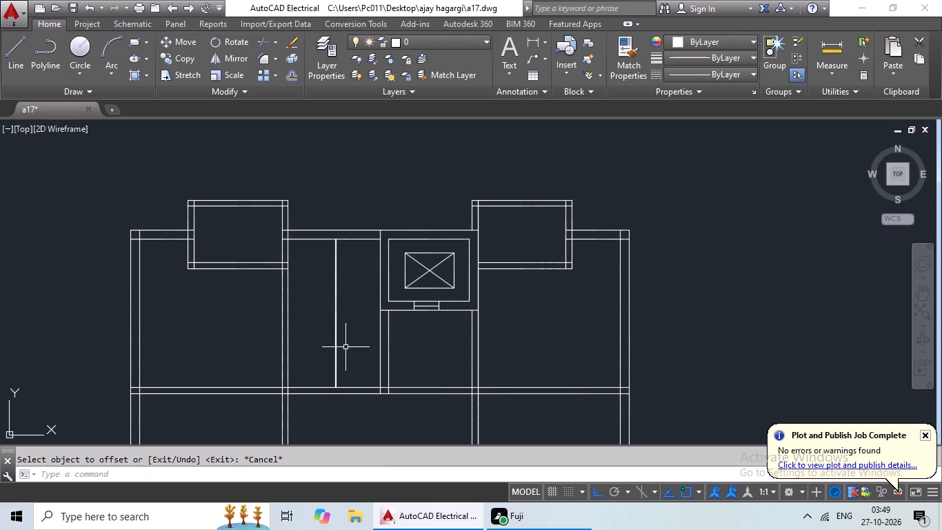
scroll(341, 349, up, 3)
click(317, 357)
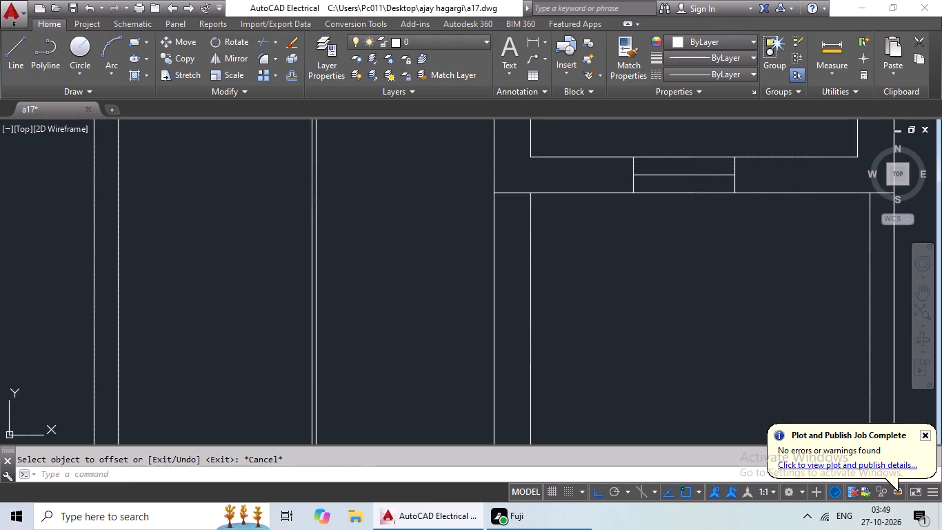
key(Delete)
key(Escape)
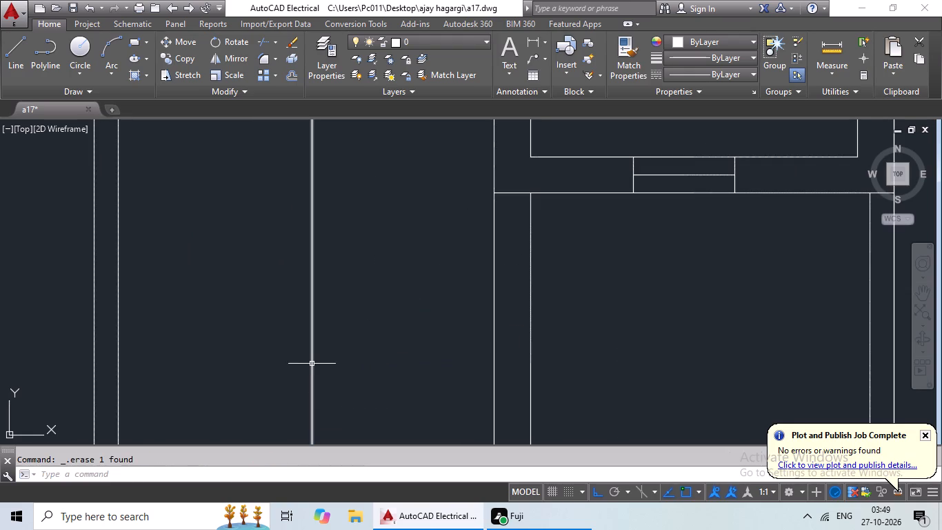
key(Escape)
Offset the bay's middle vertical line 2" to both its right and left sides.
key(o)
key(Return)
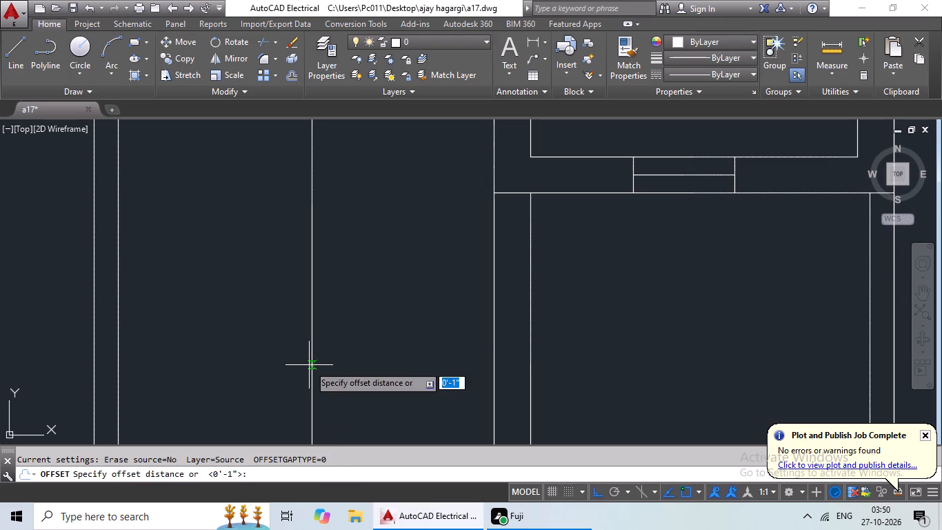
key(2)
key(shift+quotedbl)
key(Return)
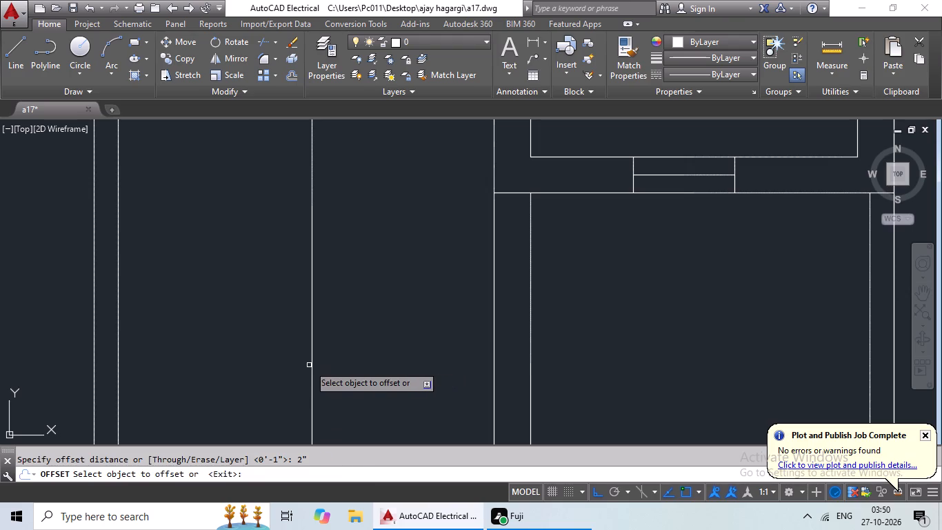
drag(311, 375, 317, 375)
click(364, 366)
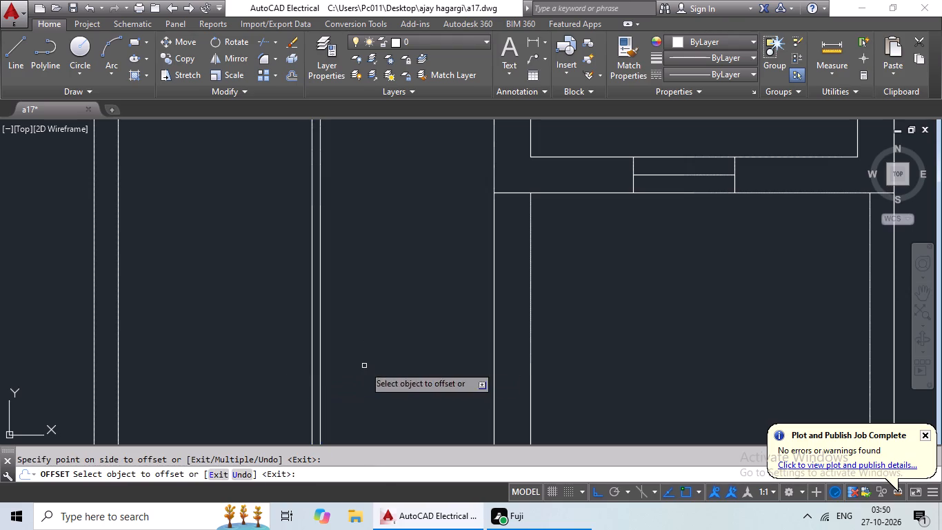
drag(312, 388, 294, 393)
click(244, 402)
key(Escape)
key(Escape)
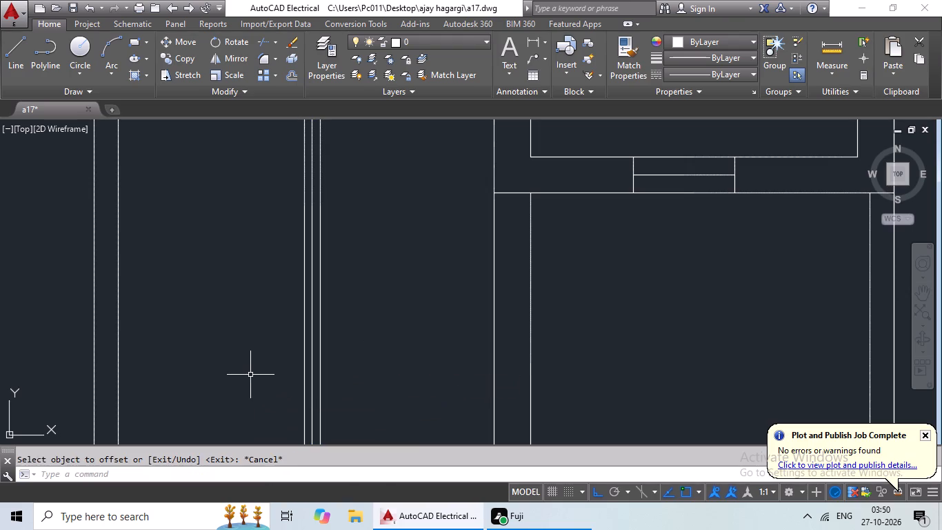
scroll(250, 375, down, 1)
key(Escape)
key(Escape)
key(Escape)
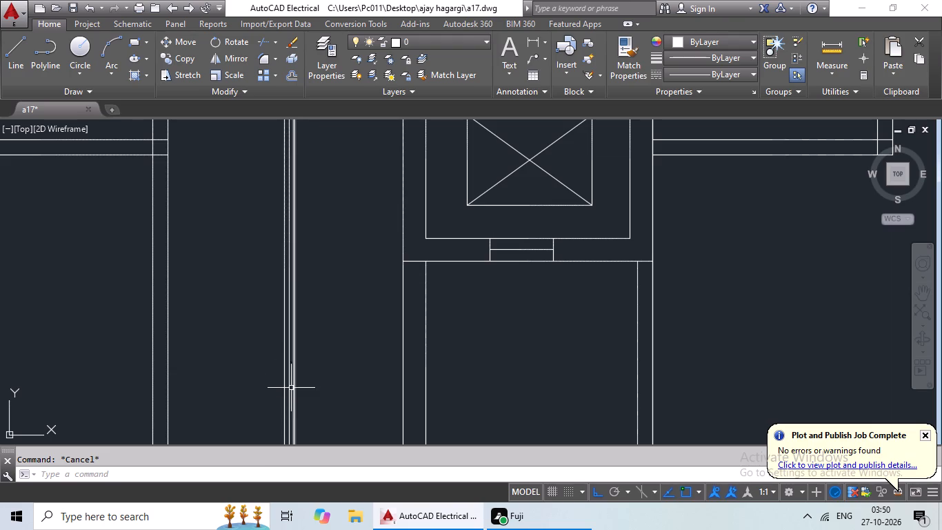
Erase the bay's original middle vertical line between its two offset copies.
click(288, 377)
key(Delete)
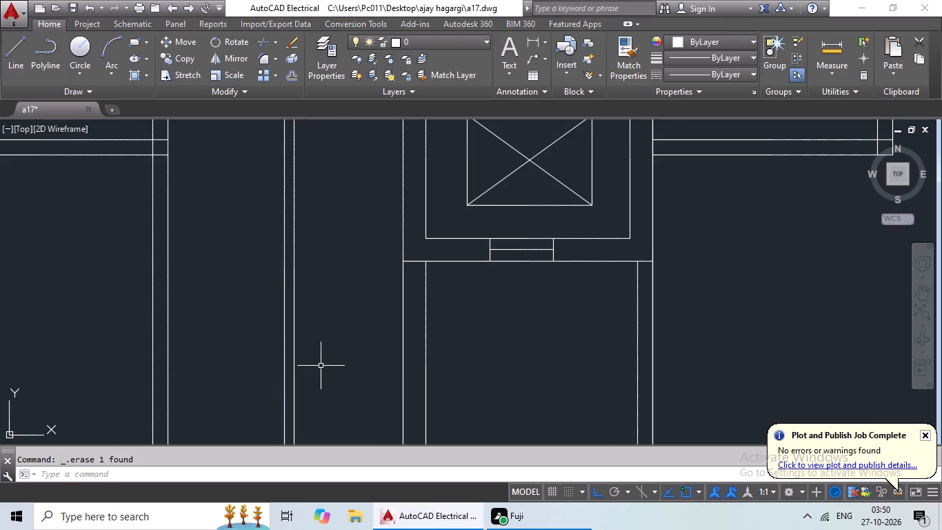
scroll(328, 357, down, 2)
middle_drag(331, 350, 310, 360)
key(Escape)
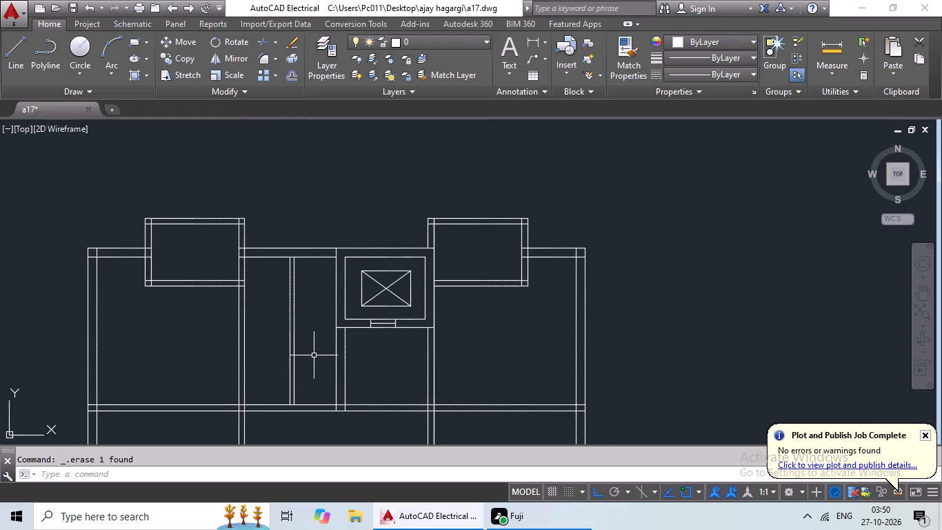
key(Escape)
key(Escape)
key(Escape)
key(Escape)
key(Escape)
key(Escape)
key(Escape)
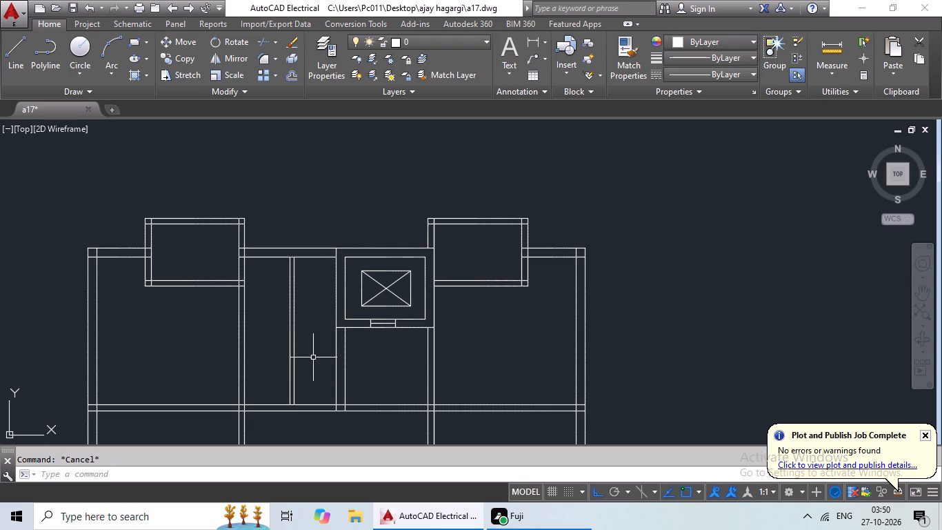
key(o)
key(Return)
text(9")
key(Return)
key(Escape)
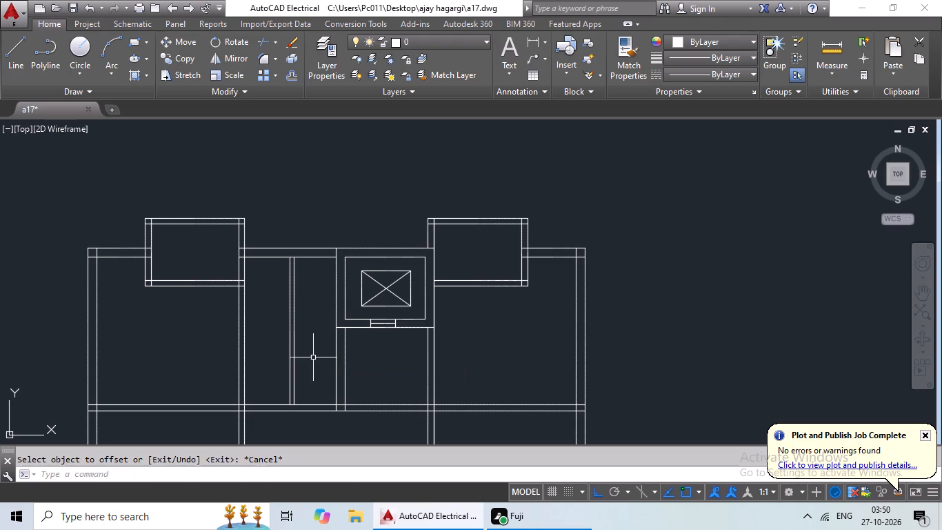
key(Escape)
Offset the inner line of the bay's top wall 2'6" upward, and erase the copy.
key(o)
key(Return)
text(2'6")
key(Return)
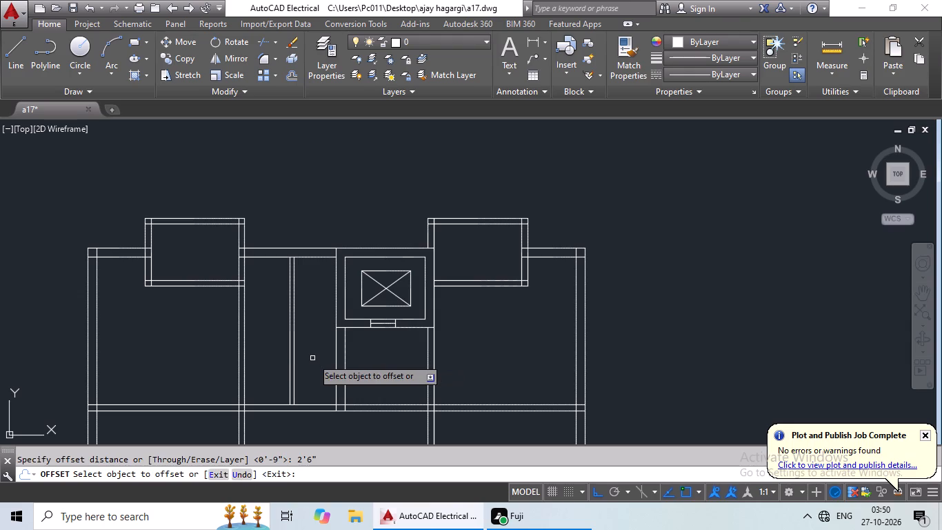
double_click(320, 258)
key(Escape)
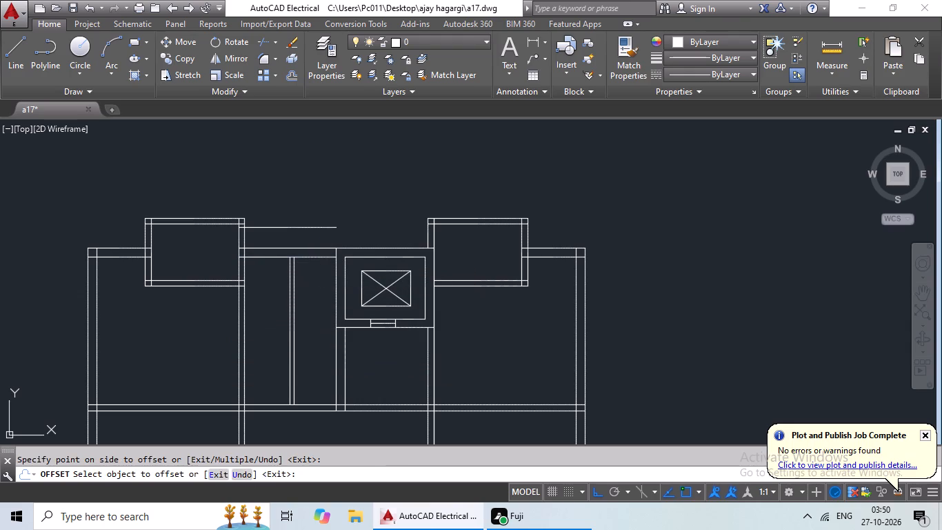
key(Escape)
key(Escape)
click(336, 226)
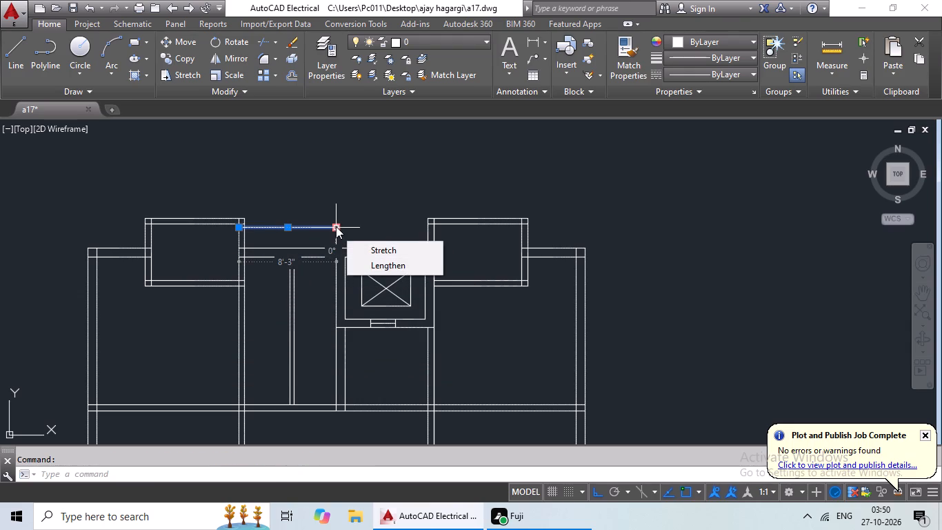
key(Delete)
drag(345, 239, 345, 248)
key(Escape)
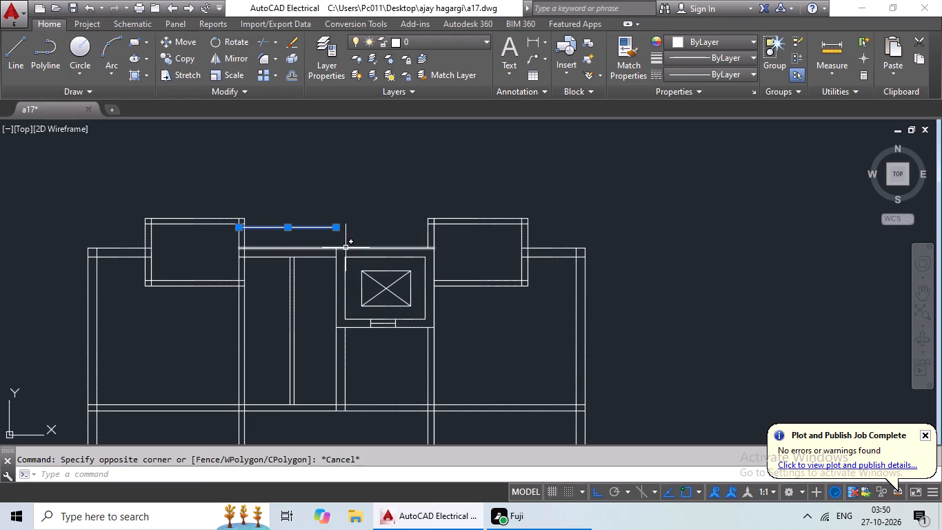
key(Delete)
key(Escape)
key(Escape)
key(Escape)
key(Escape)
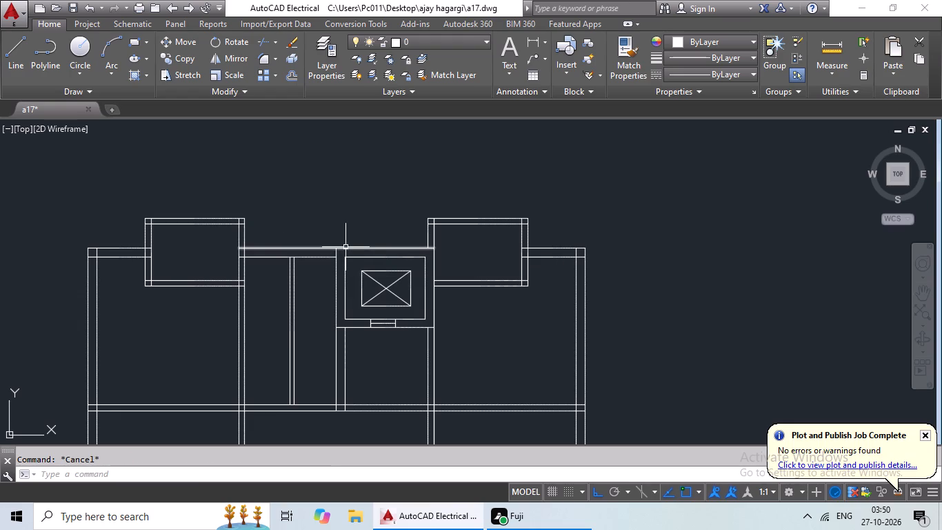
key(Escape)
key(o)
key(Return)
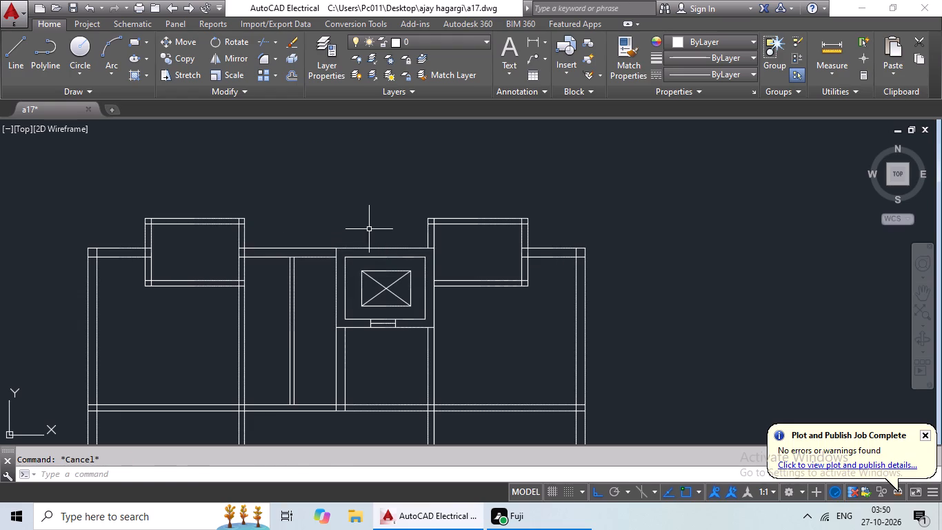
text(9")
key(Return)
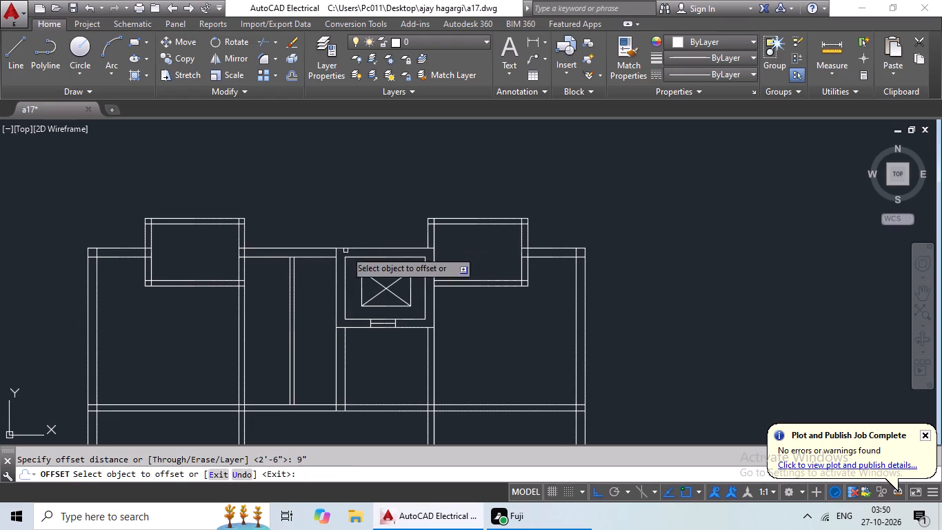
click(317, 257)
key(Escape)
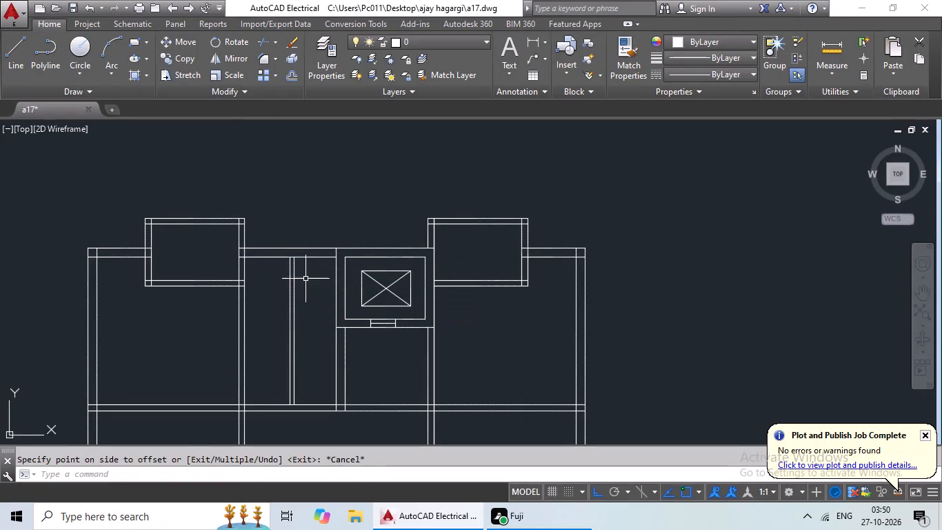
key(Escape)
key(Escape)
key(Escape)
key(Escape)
Offset the inner line of the bay's top wall 2'6" downward into the bay.
key(o)
key(Return)
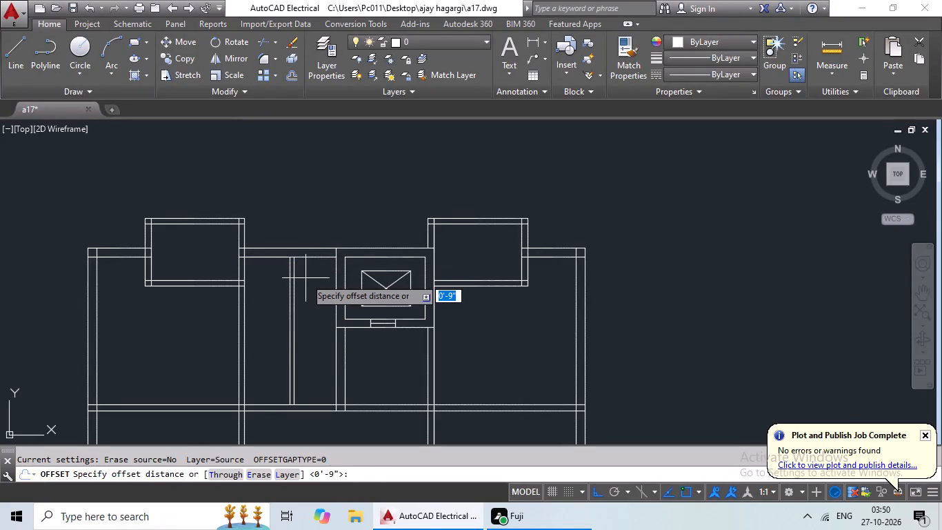
text(2'6)
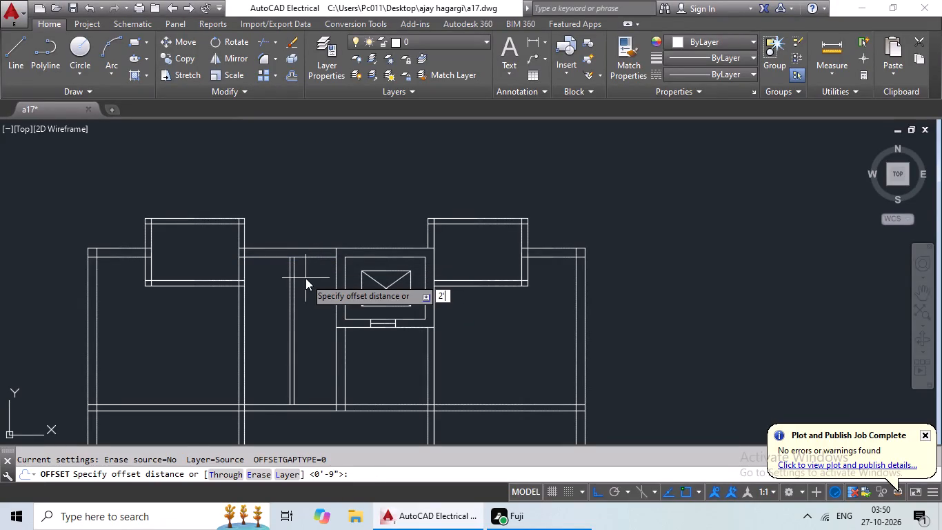
key(shift+quotedbl)
key(Return)
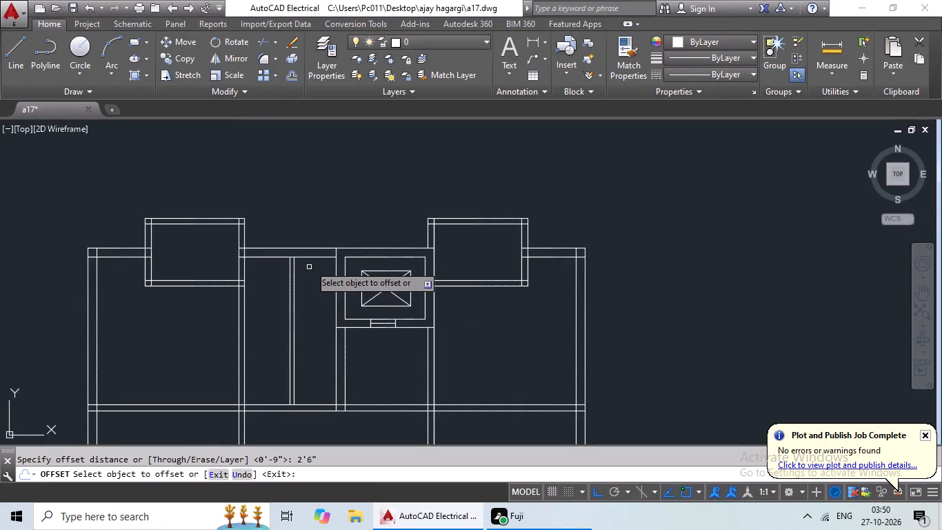
click(314, 257)
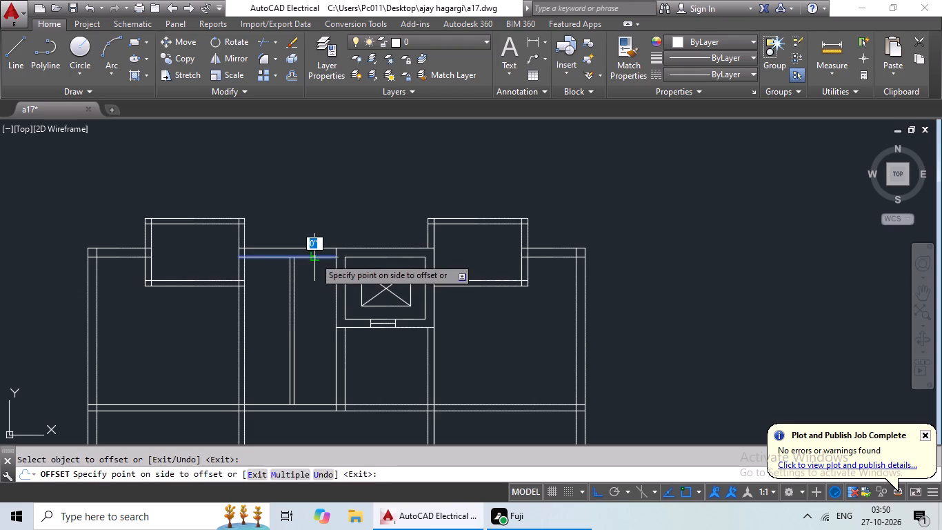
click(314, 286)
key(Escape)
key(Escape)
key(Escape)
key(Escape)
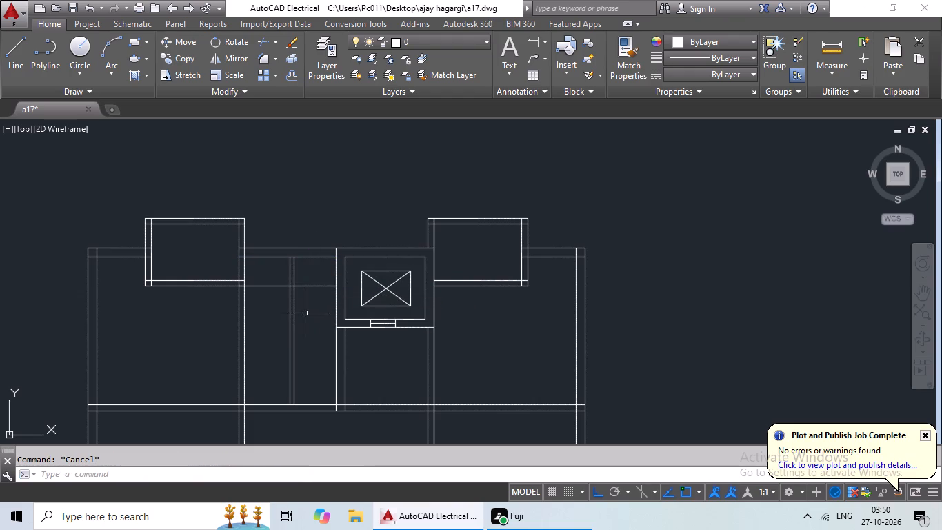
key(Escape)
key(Escape)
key(Escape)
key(Escape)
Offset the bay's new horizontal line downward four times in succession, spacing the stair treads 9" apart.
key(o)
key(Return)
key(6)
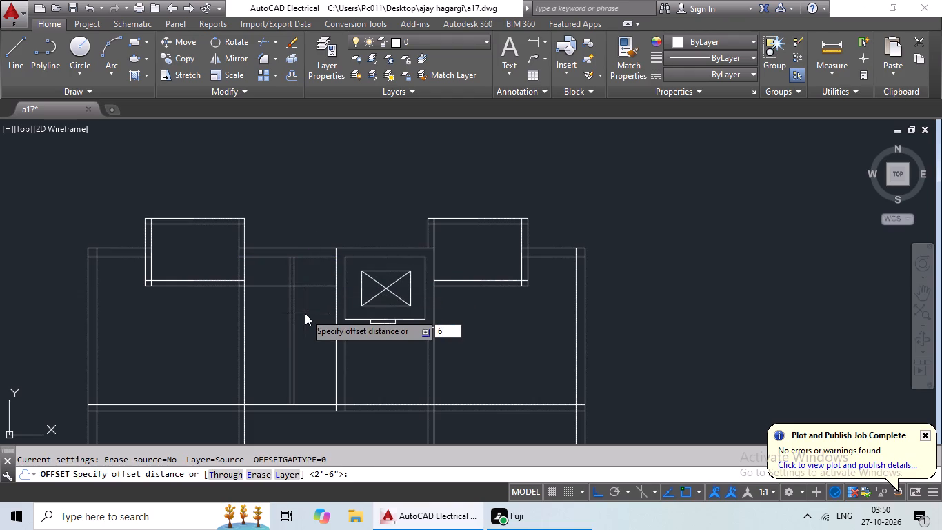
key(BackSpace)
text(9")
key(Return)
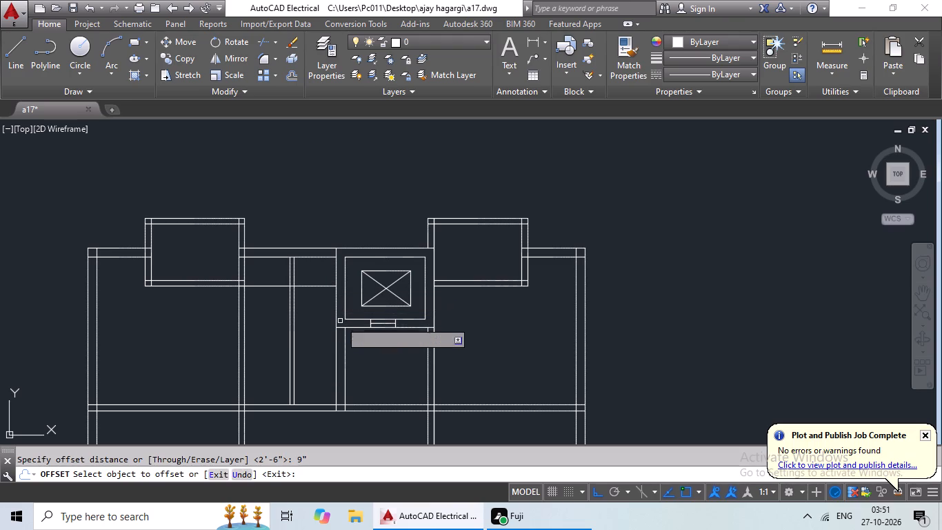
drag(317, 286, 313, 294)
click(307, 320)
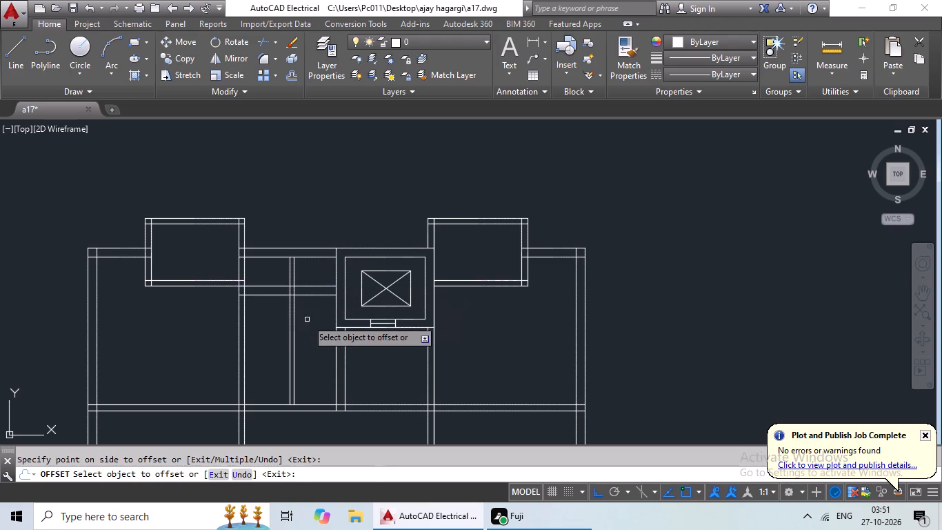
drag(321, 295, 319, 305)
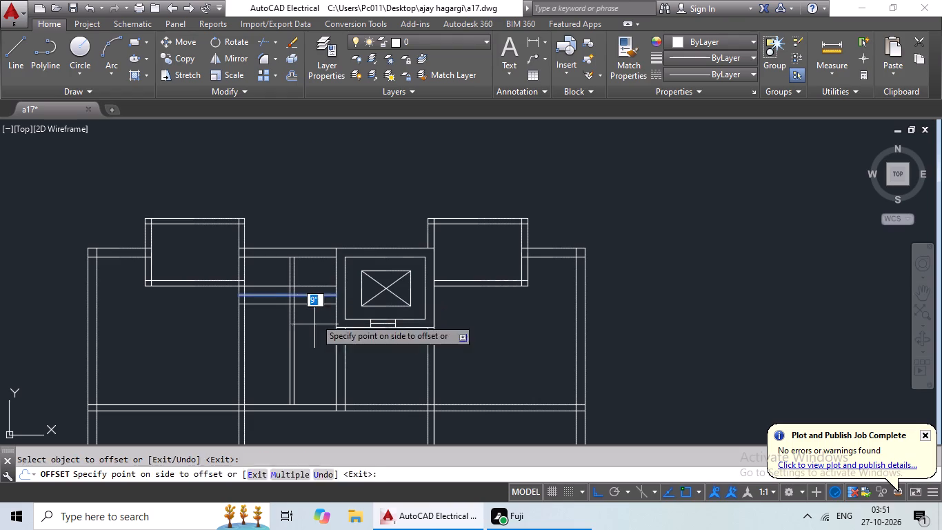
click(312, 331)
click(322, 304)
drag(312, 342, 317, 335)
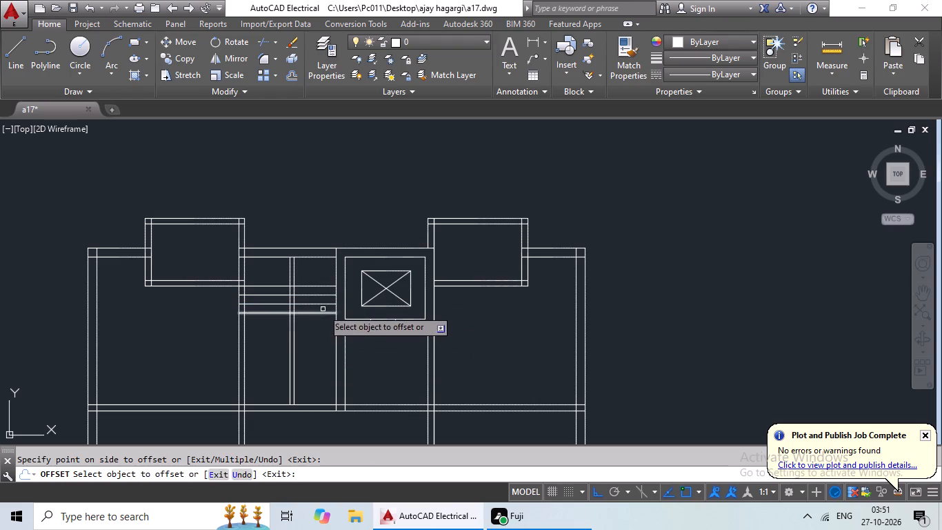
drag(320, 315, 318, 324)
drag(314, 346, 318, 340)
Add five more stair treads below by successively offsetting the lowest tread line 9" downward.
drag(321, 322, 318, 345)
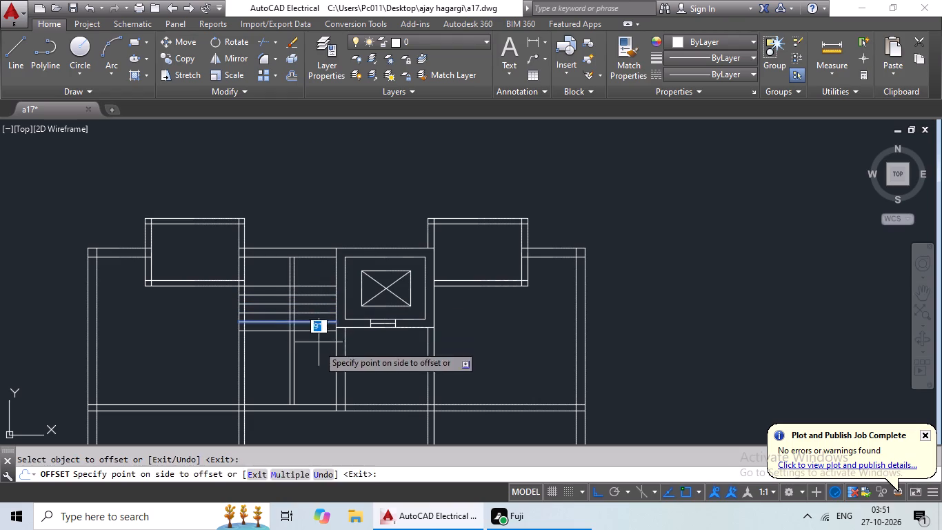
click(317, 352)
drag(322, 333, 319, 344)
click(316, 365)
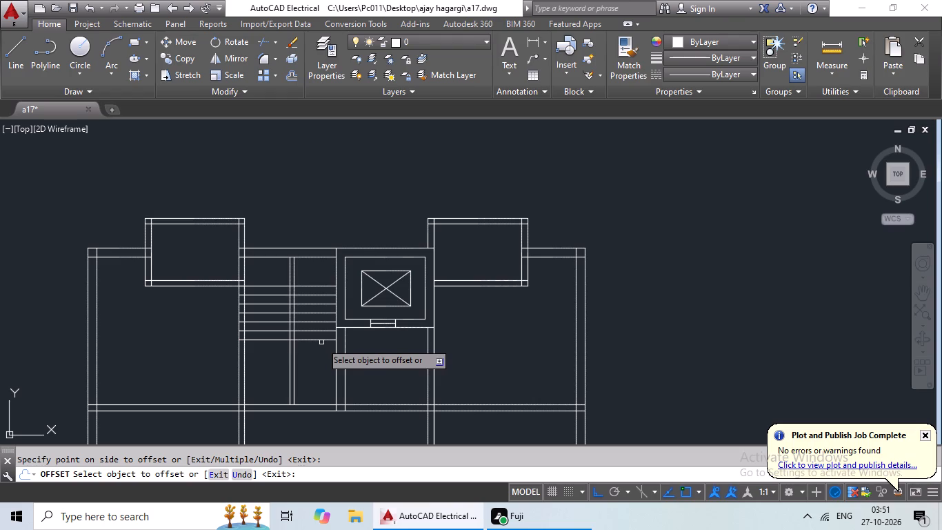
drag(322, 340, 321, 346)
click(316, 366)
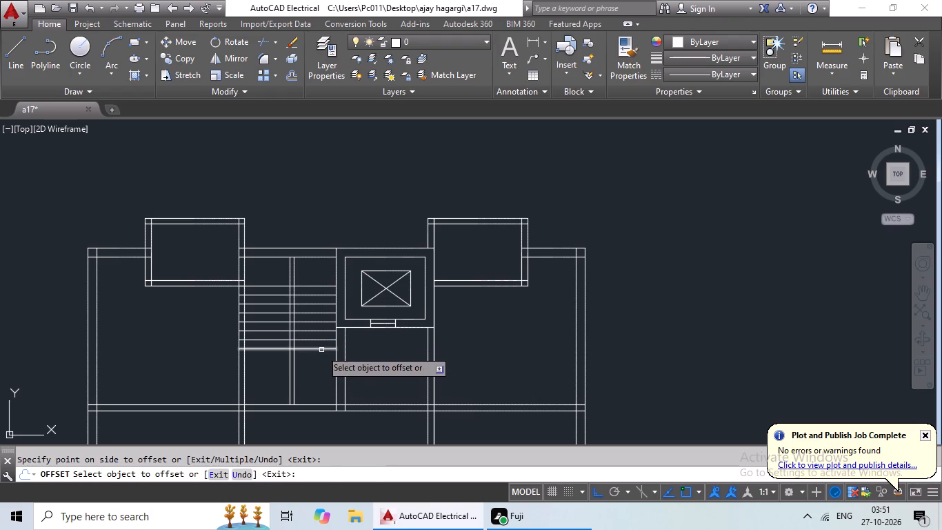
drag(321, 350, 319, 357)
click(312, 389)
click(318, 359)
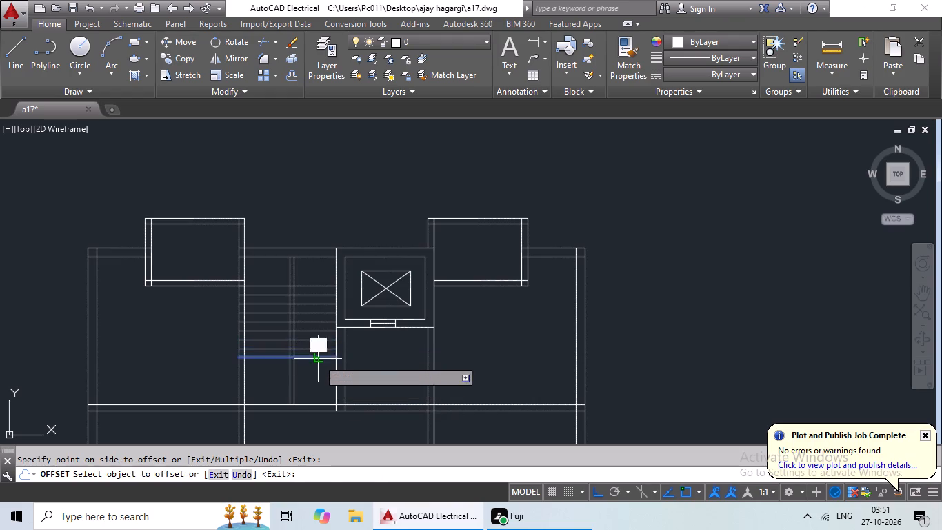
click(316, 372)
key(Escape)
key(Escape)
key(Escape)
key(Escape)
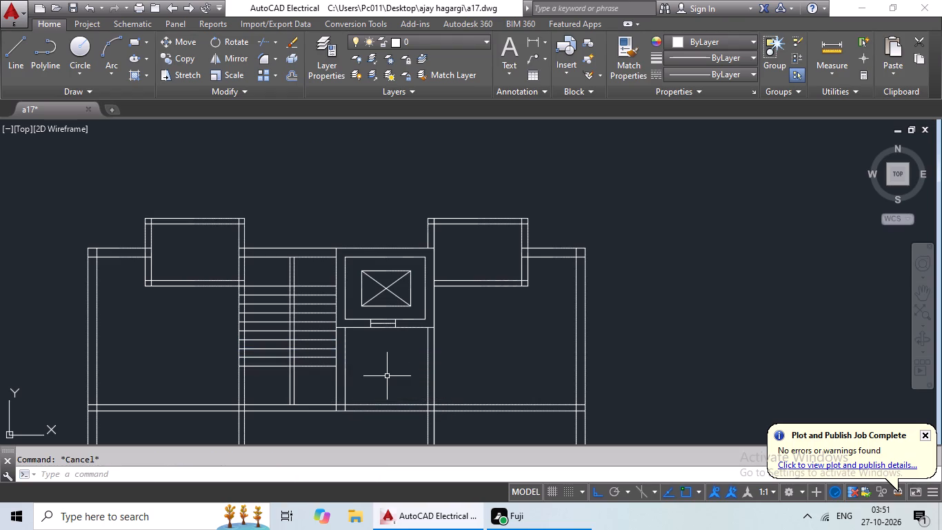
Trim both vertical wall lines beside the stair bay below the crossed-rectangle room, down to the horizontal partition.
key(t)
key(r)
key(space)
key(space)
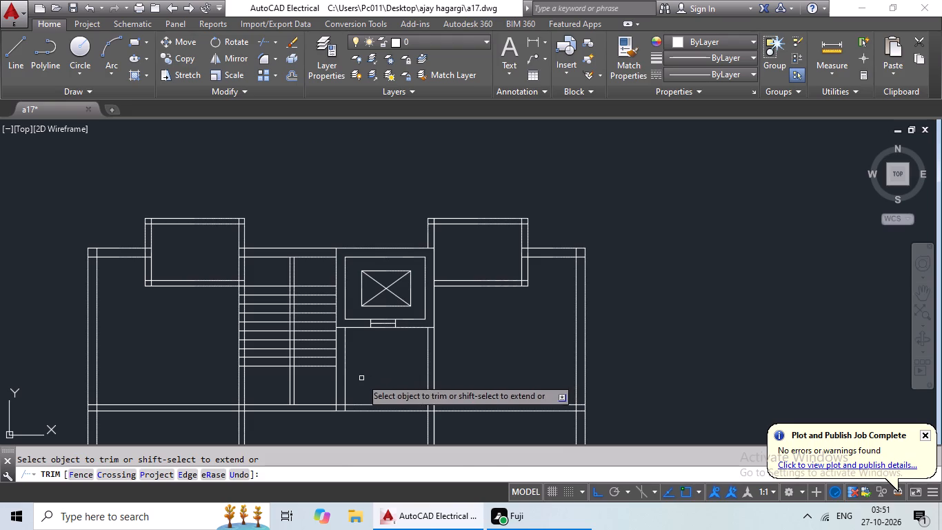
drag(361, 380, 331, 393)
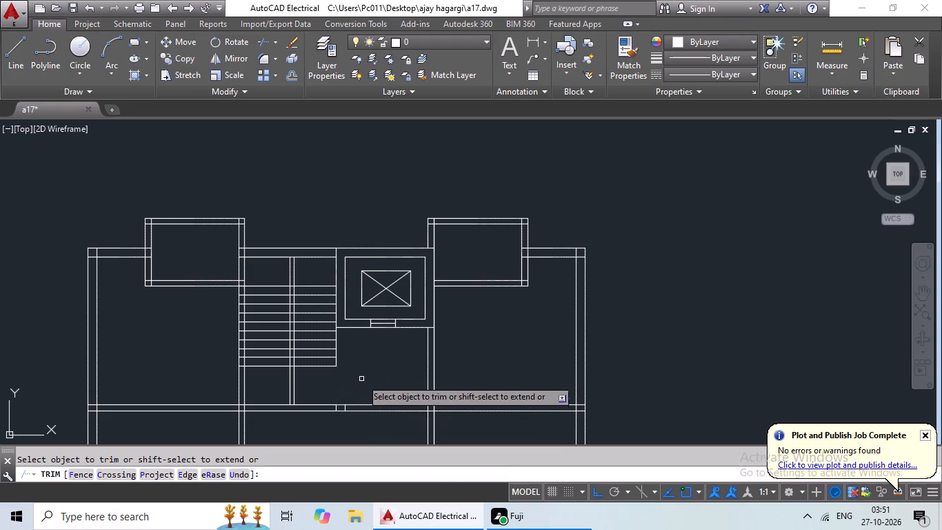
key(Escape)
key(Escape)
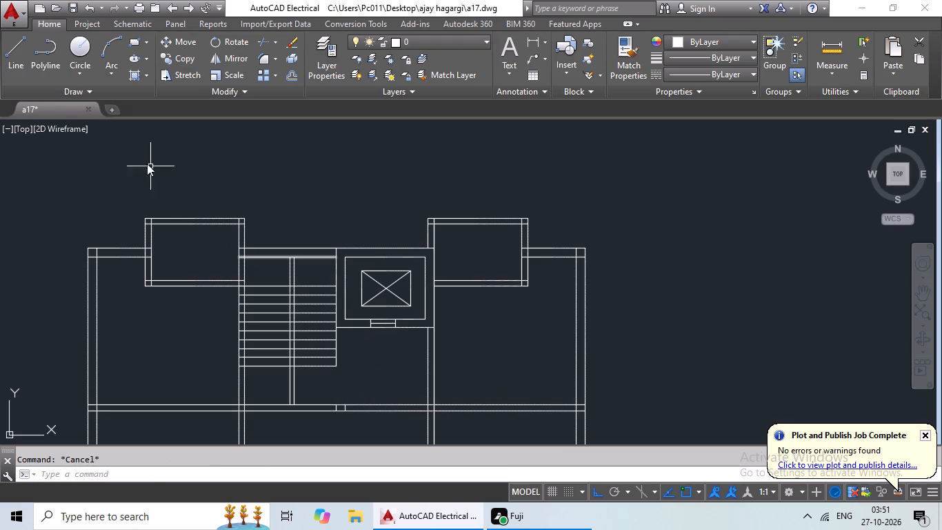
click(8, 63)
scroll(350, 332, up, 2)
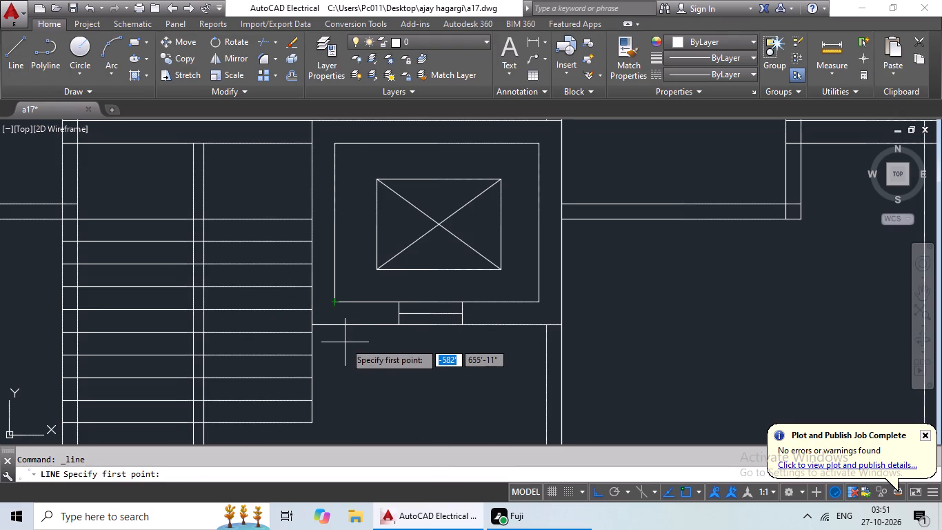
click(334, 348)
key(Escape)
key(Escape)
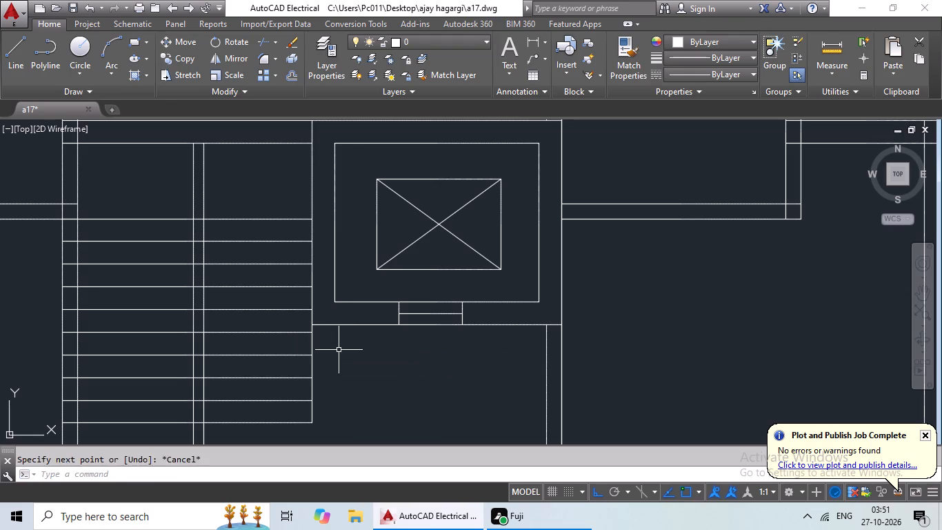
Draw an L-shaped line from the crossed-rectangle room's lower wall line down to the second-lowest tread level and across to the stair bay's edge.
click(19, 70)
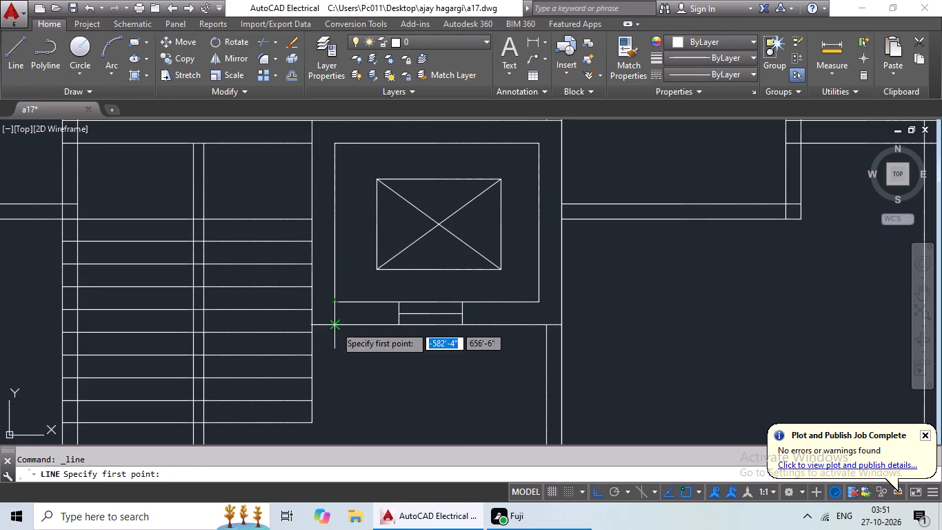
drag(335, 324, 330, 379)
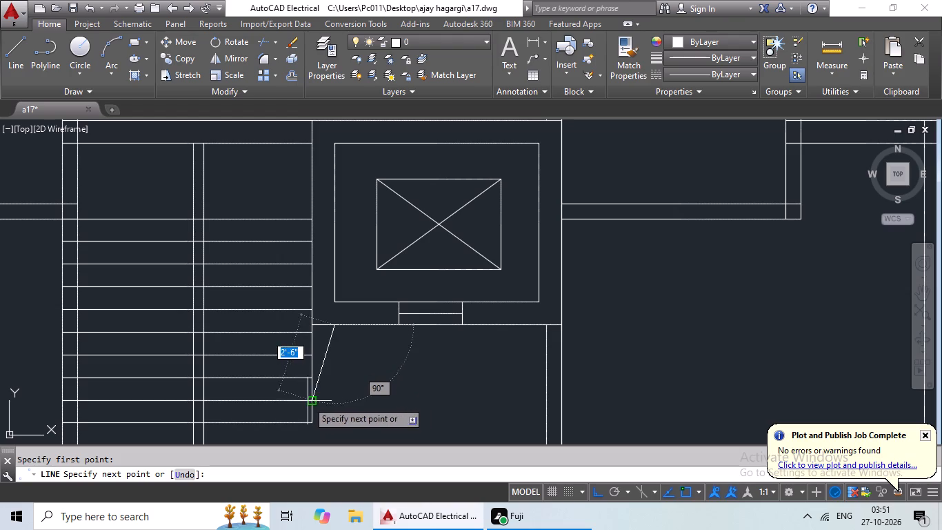
click(333, 400)
click(313, 403)
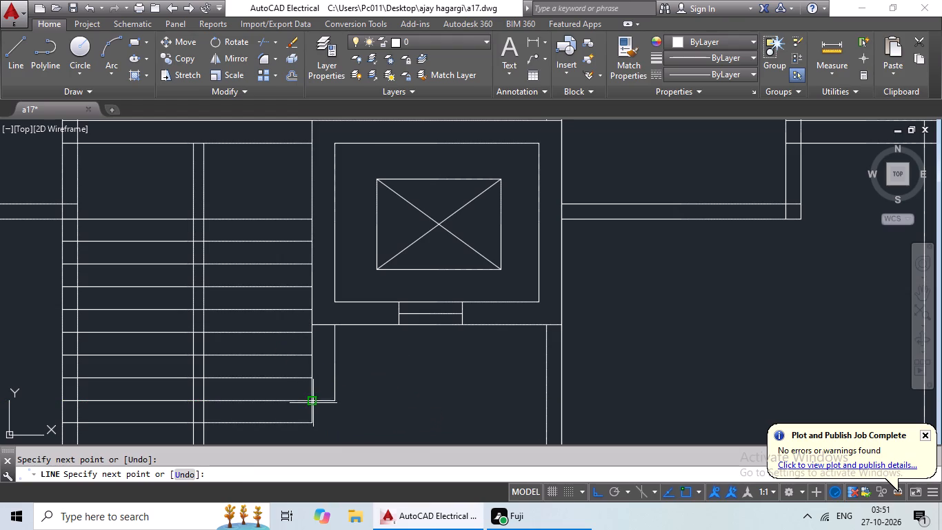
key(Escape)
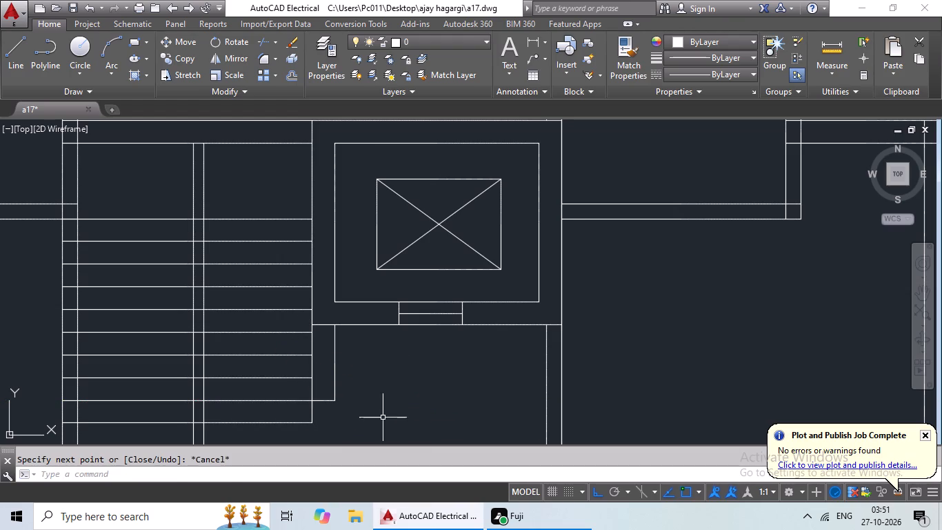
Delete the two short vertical line remnants inside the horizontal partition below the stair bay.
middle_drag(374, 400, 398, 327)
scroll(401, 320, down, 2)
middle_drag(405, 328, 365, 329)
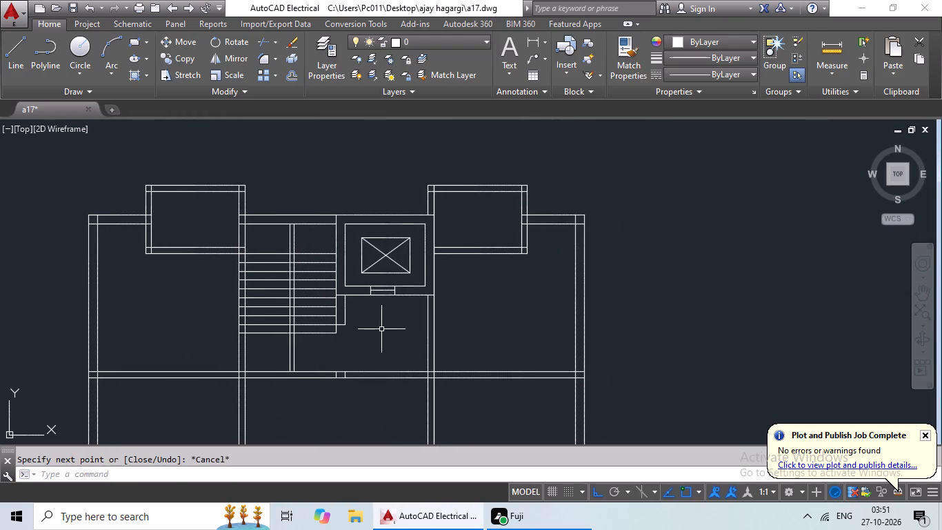
scroll(378, 349, up, 2)
middle_drag(321, 419, 365, 366)
scroll(355, 376, up, 2)
scroll(356, 376, down, 1)
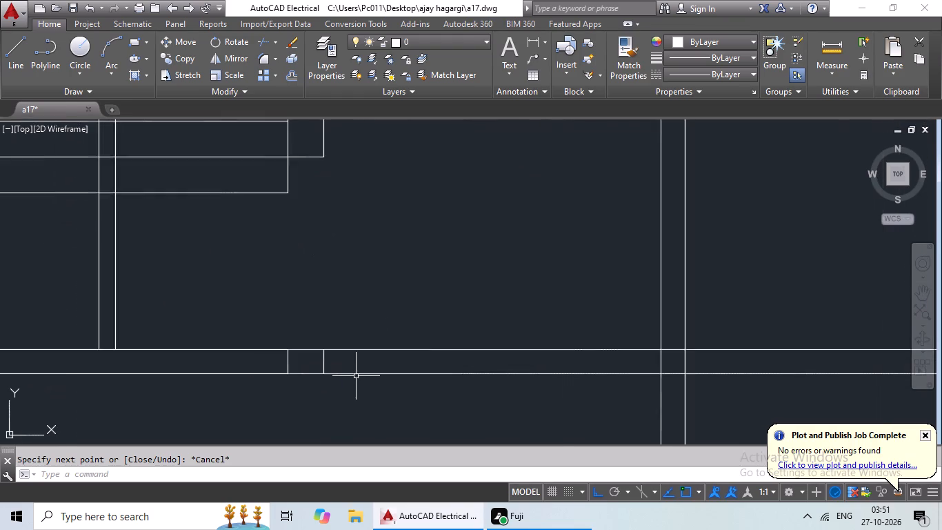
scroll(356, 376, down, 1)
scroll(330, 364, up, 3)
drag(381, 359, 249, 378)
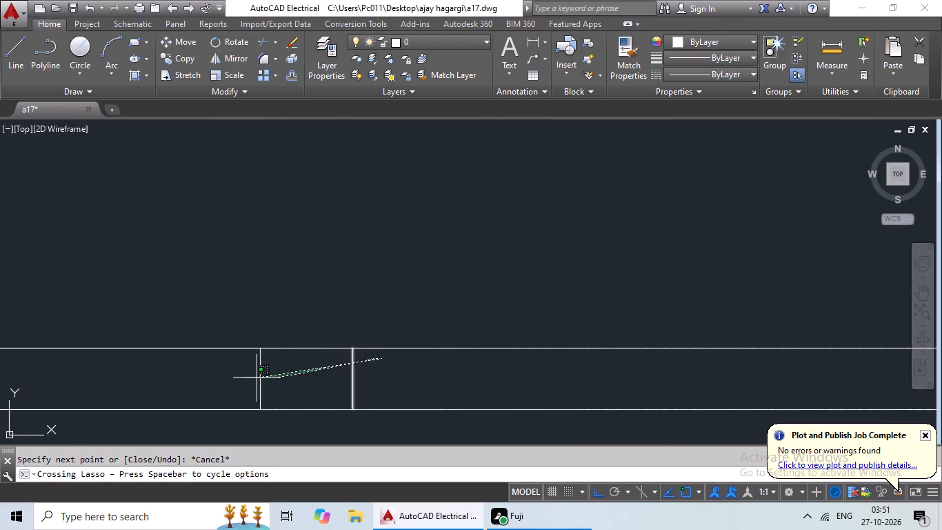
drag(249, 378, 236, 378)
key(Delete)
scroll(303, 361, down, 3)
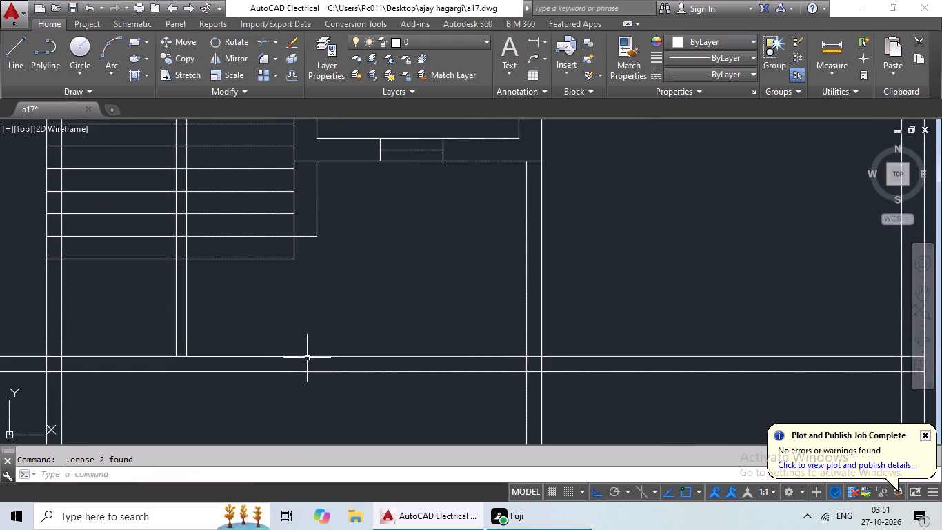
key(Escape)
key(Escape)
Trim the stair's two central vertical lines between the lowest tread and the horizontal partition.
key(t)
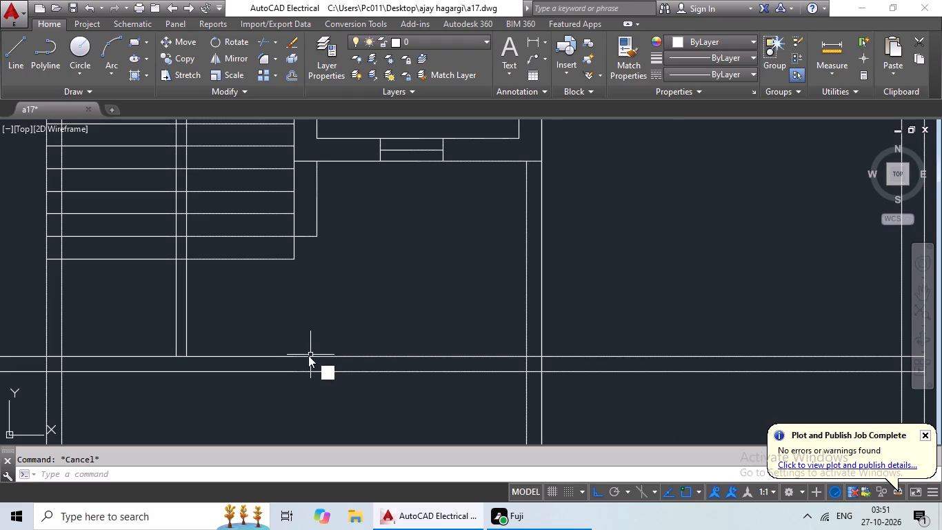
key(r)
key(space)
key(space)
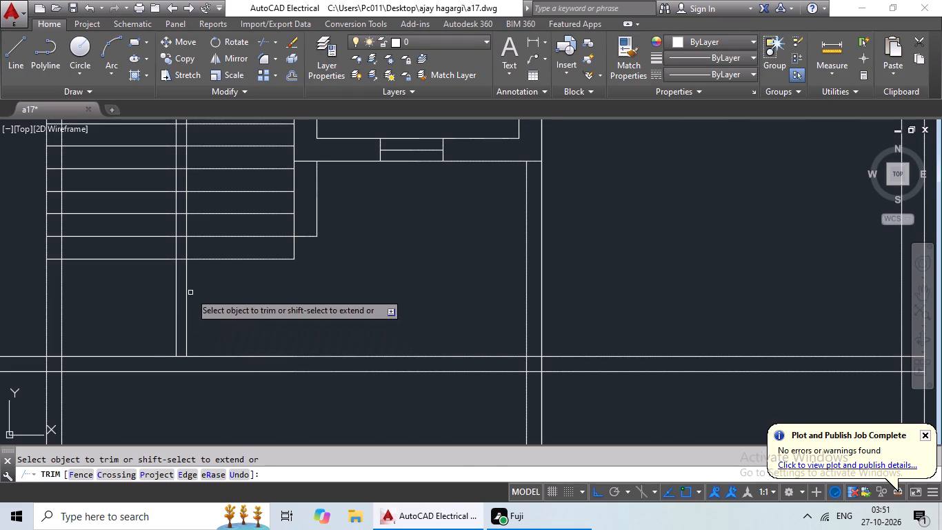
drag(217, 286, 147, 331)
Trim all the tread lines where they cross the thickness of the stair bay's left wall.
middle_drag(217, 293, 218, 298)
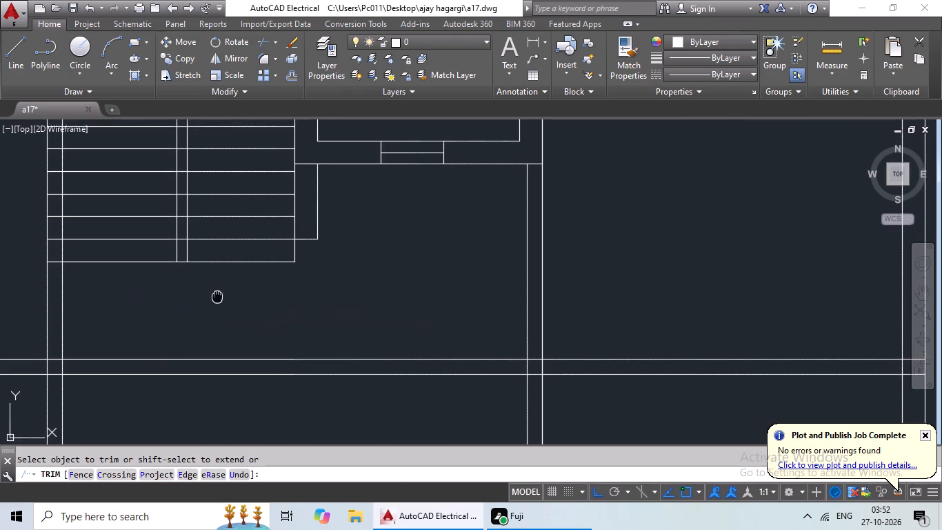
middle_drag(218, 298, 240, 331)
middle_drag(236, 302, 272, 376)
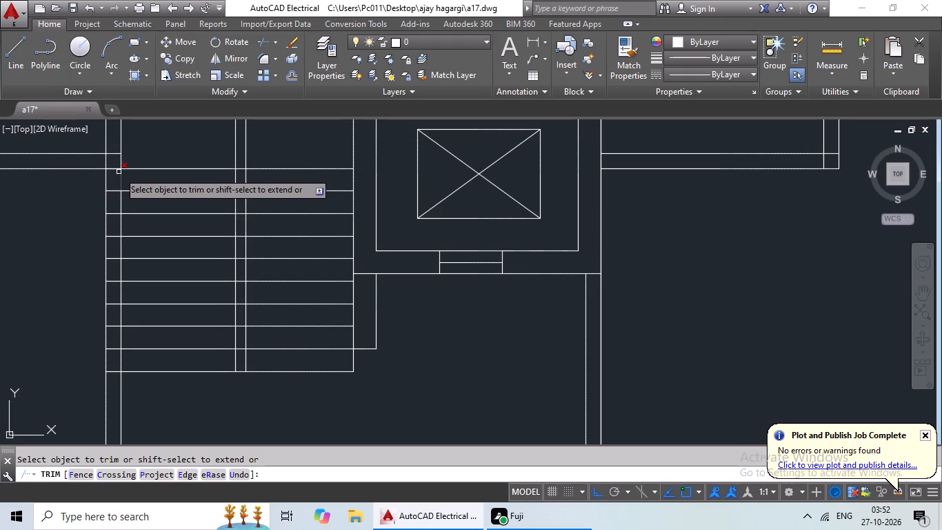
scroll(119, 176, down, 2)
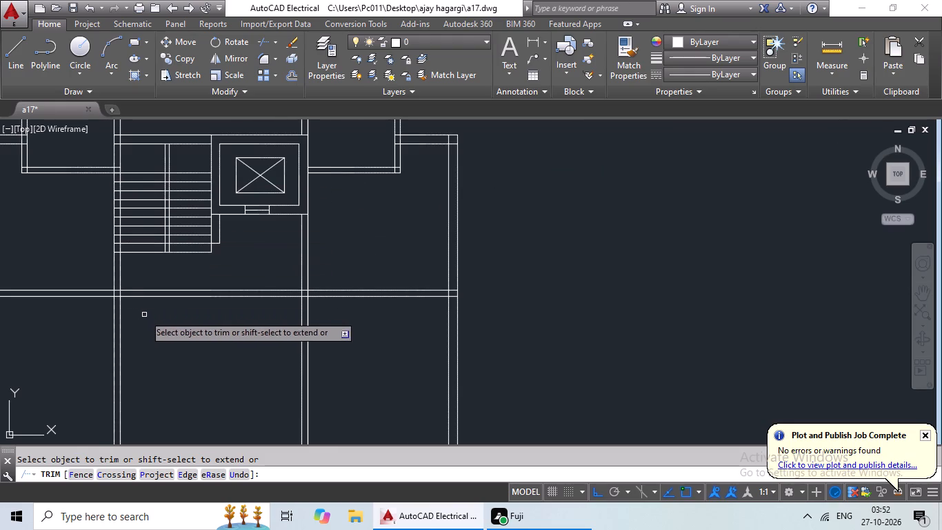
scroll(146, 315, down, 2)
middle_drag(147, 314, 174, 331)
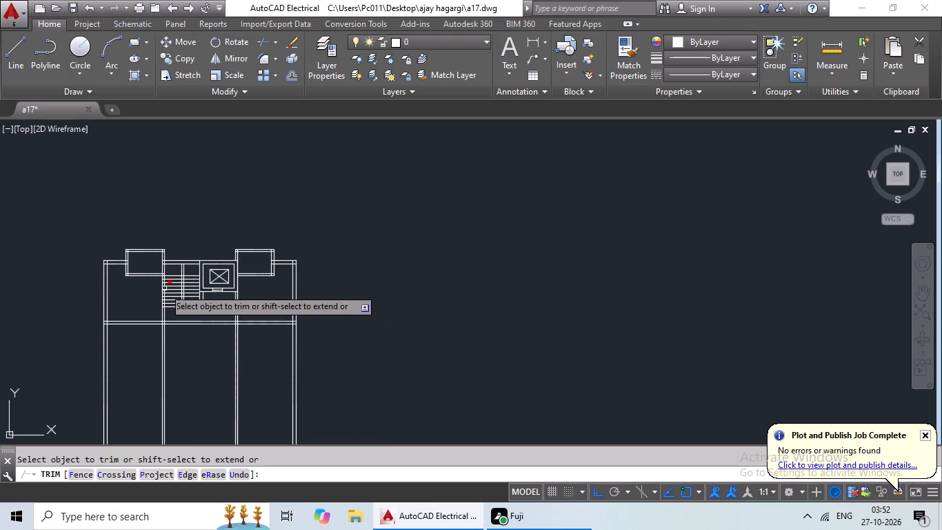
scroll(163, 280, up, 4)
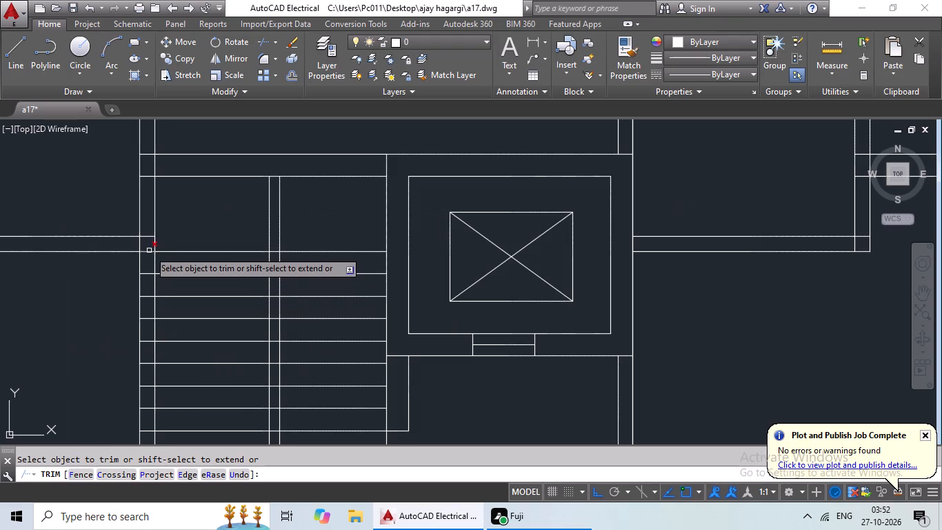
click(148, 251)
drag(149, 247, 143, 345)
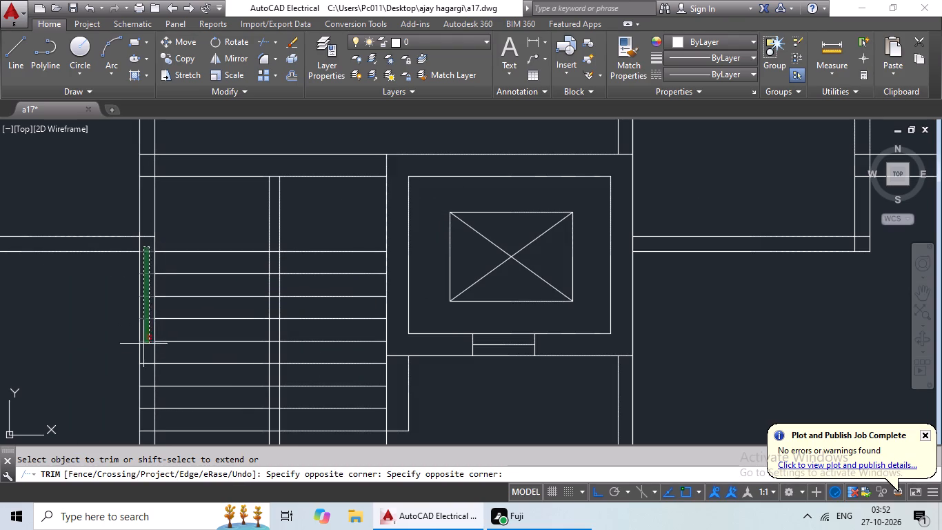
drag(143, 345, 148, 378)
middle_drag(146, 379, 164, 286)
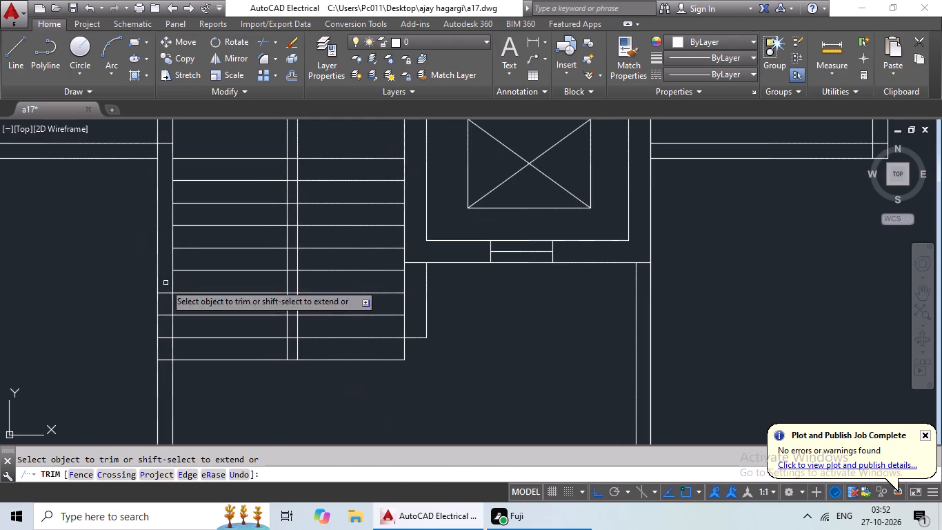
drag(165, 284, 164, 381)
Trim the stair's two central vertical lines above the topmost tread, clearing the landing.
middle_drag(253, 379, 245, 459)
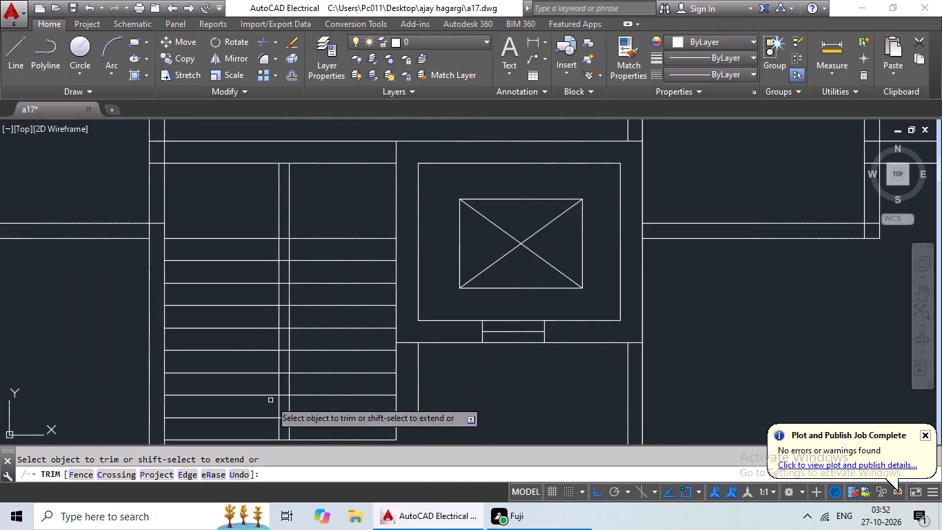
scroll(329, 180, up, 1)
drag(329, 181, 328, 181)
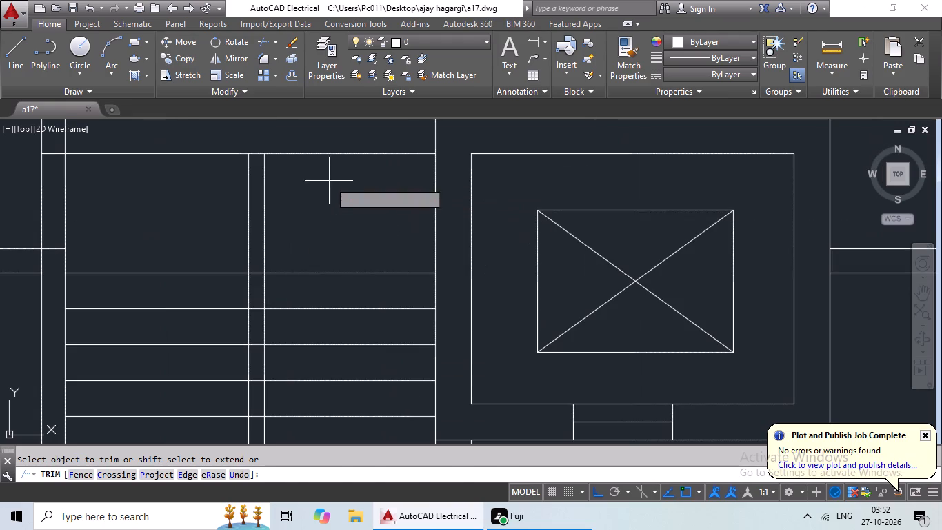
drag(328, 181, 212, 227)
Trim the tread lines between the two central vertical lines, leaving an open strip between the flights.
scroll(249, 235, down, 1)
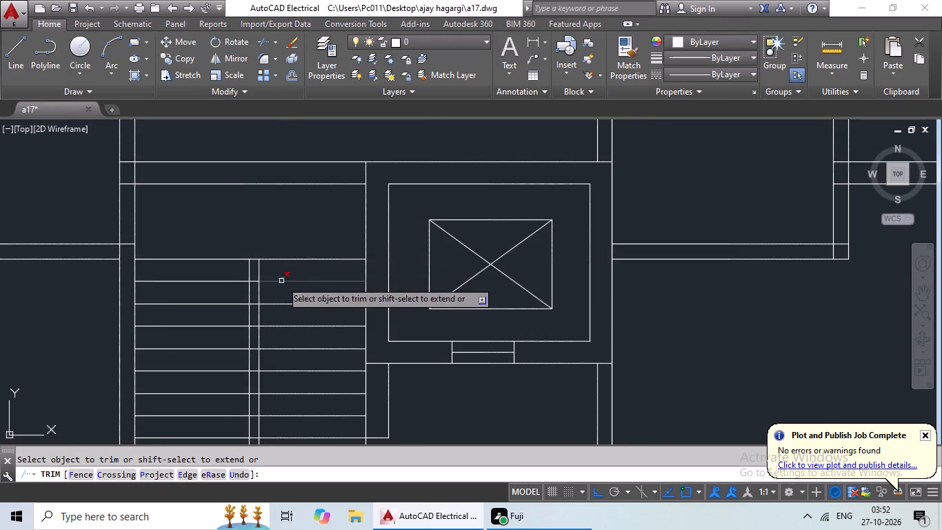
middle_drag(281, 280, 301, 208)
scroll(271, 205, up, 2)
drag(271, 205, 276, 262)
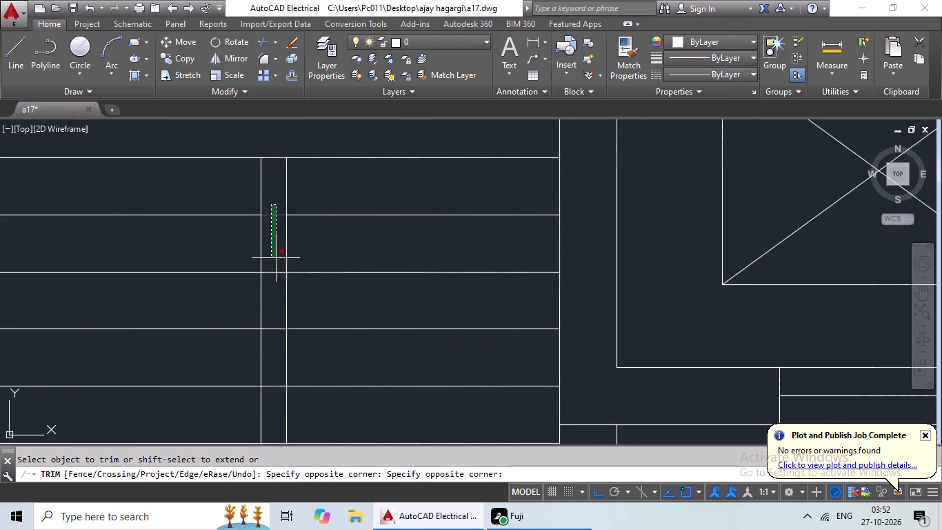
drag(276, 262, 277, 425)
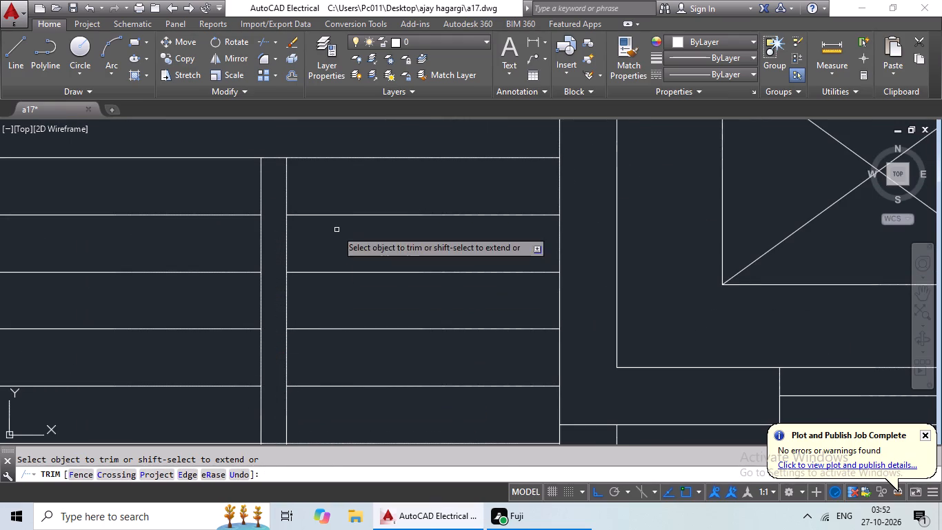
middle_drag(332, 242, 356, 122)
drag(300, 306, 295, 415)
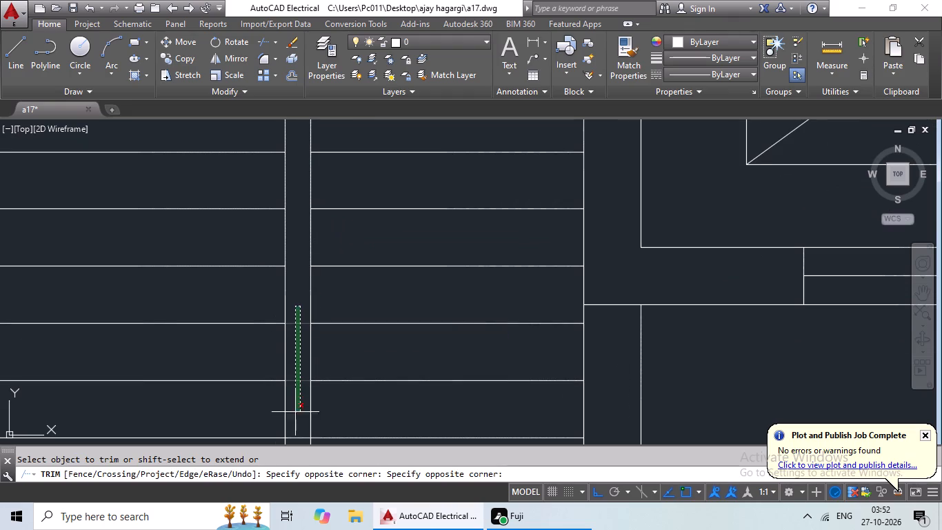
drag(295, 415, 297, 417)
middle_drag(303, 394, 303, 218)
drag(297, 255, 299, 345)
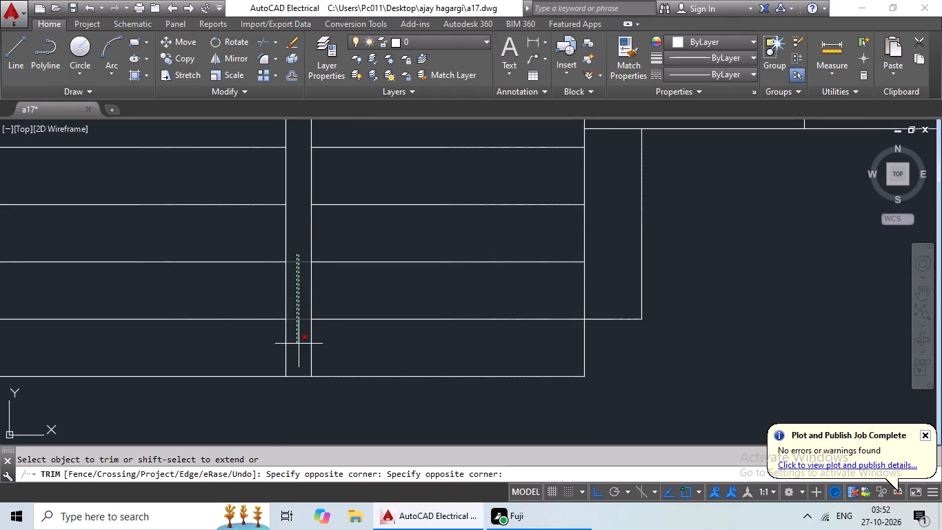
drag(299, 345, 299, 369)
scroll(321, 369, down, 2)
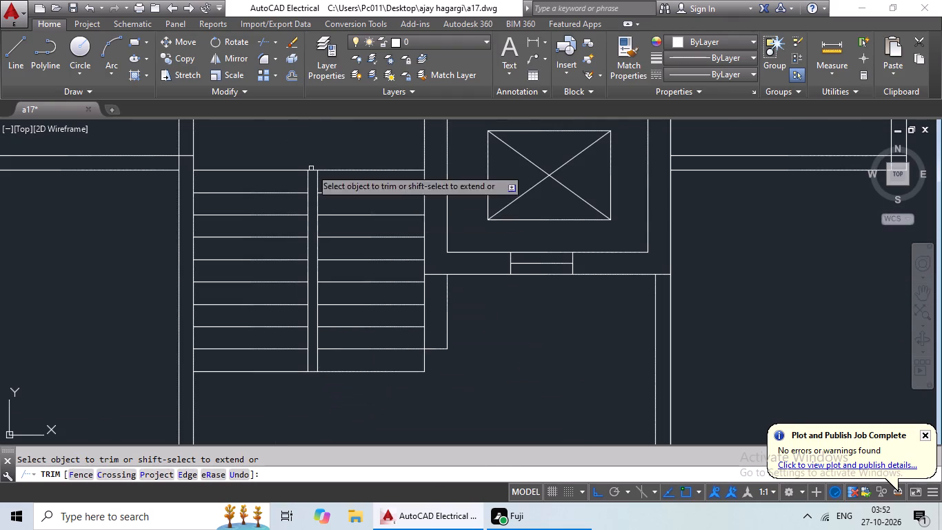
scroll(401, 353, down, 1)
middle_drag(426, 353, 386, 368)
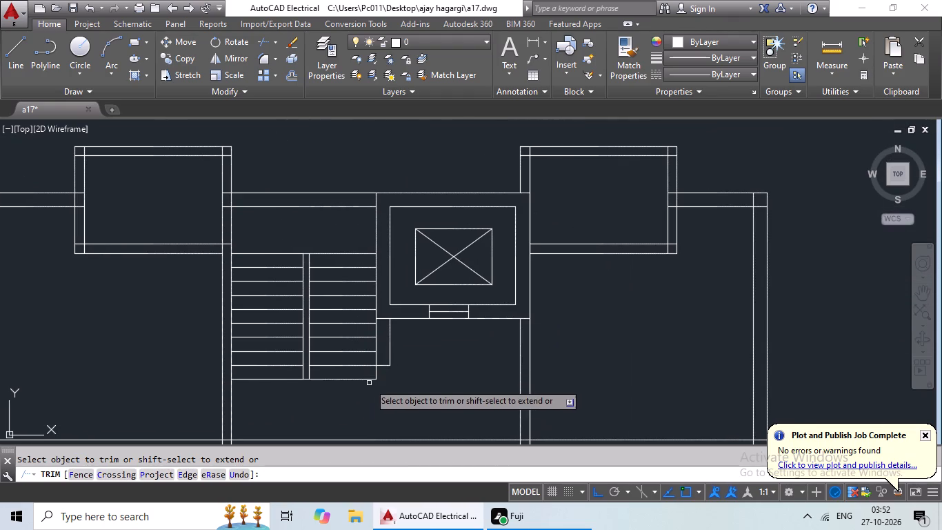
key(Escape)
key(Escape)
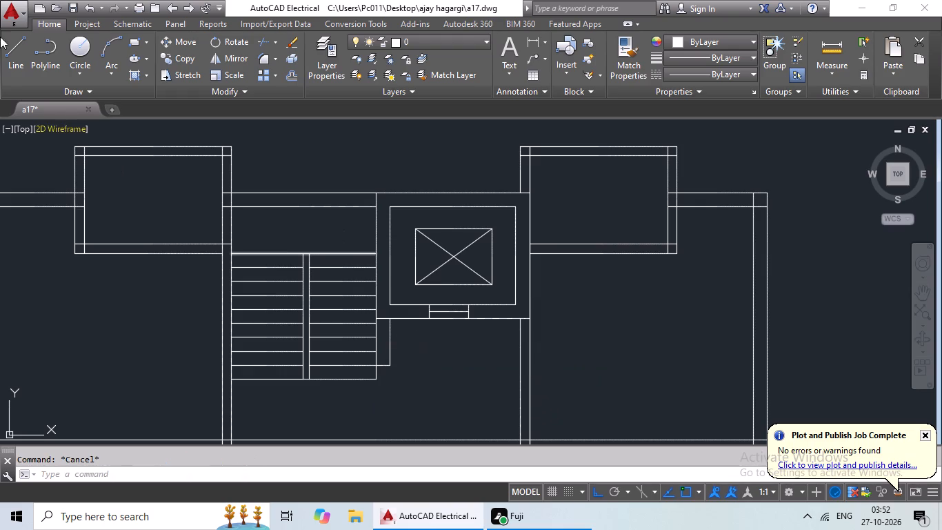
Draw the stair direction line from a left-flight tread midpoint: about 5'10" up, 4' across the landing, and 7'4" down the right flight.
click(11, 47)
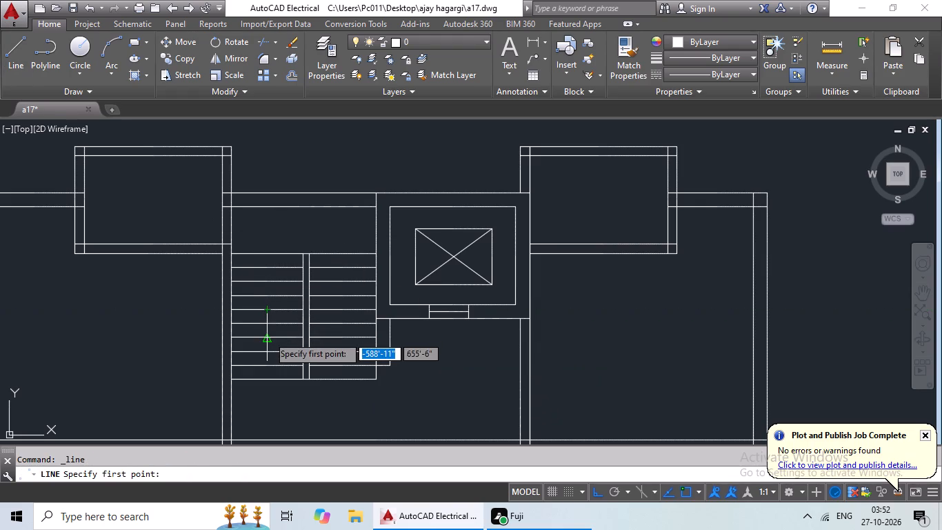
click(268, 336)
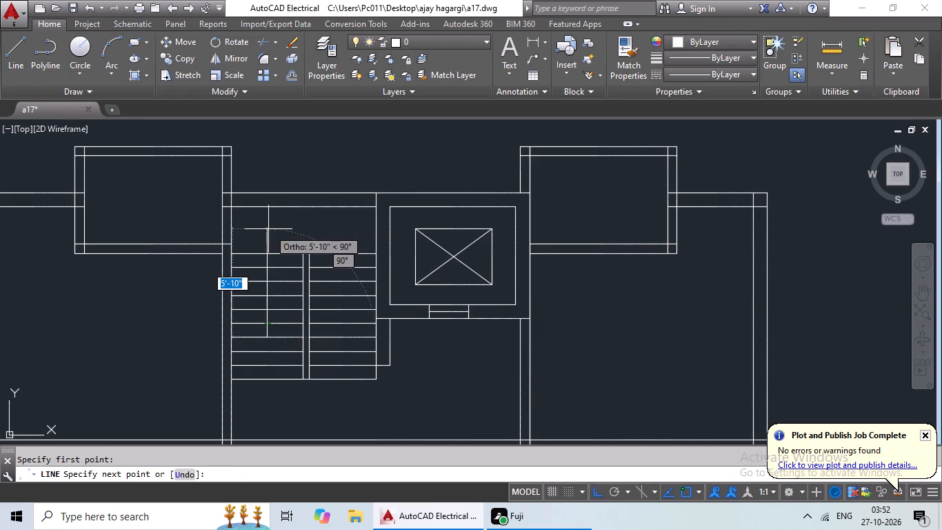
click(268, 229)
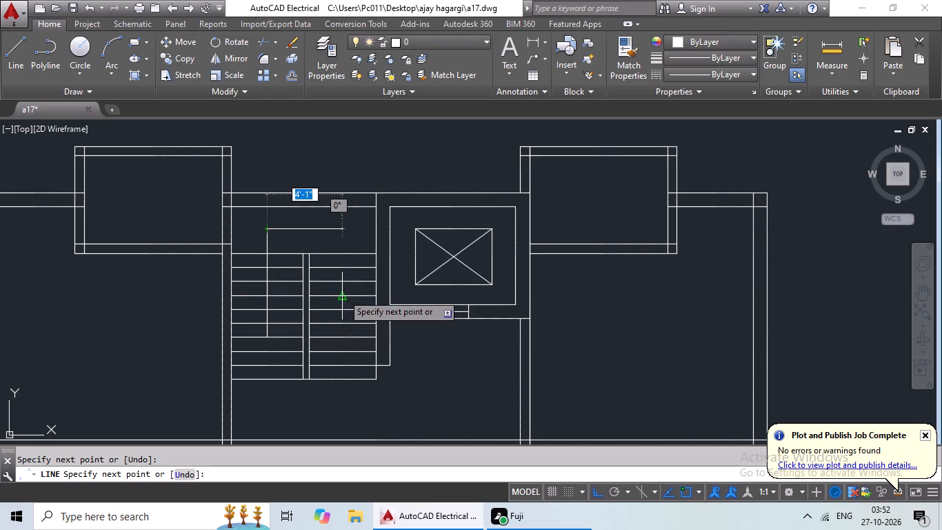
click(342, 230)
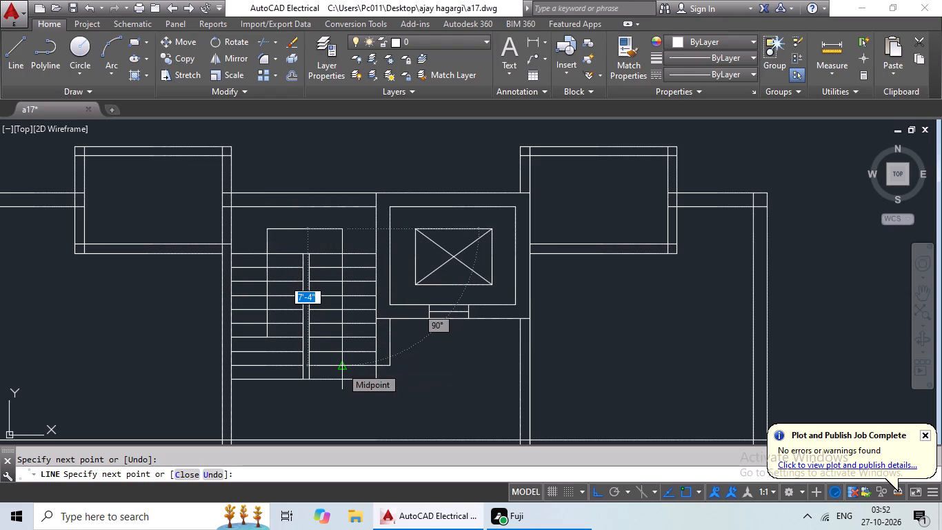
click(341, 368)
Draw a notched arrowhead, one 9" tread deep, pointing down at the lower end of the right flight's direction line.
scroll(359, 360, up, 4)
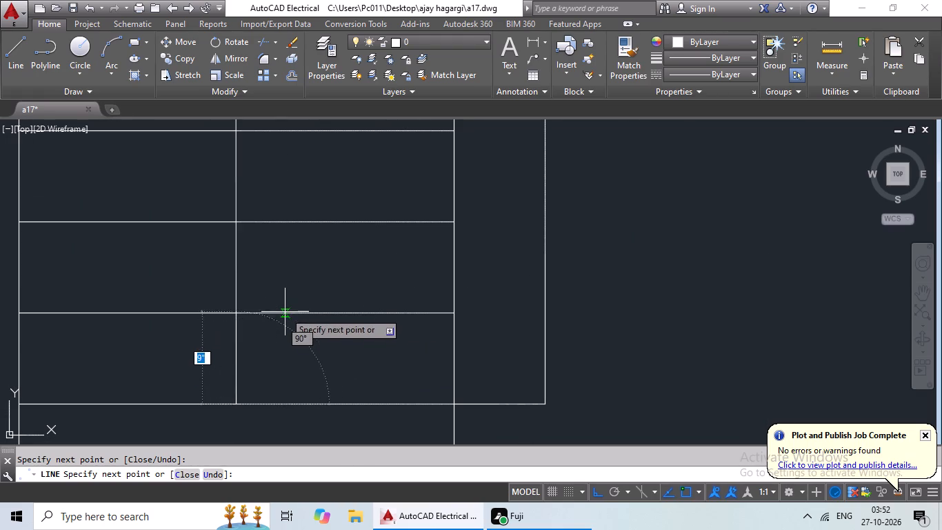
click(294, 313)
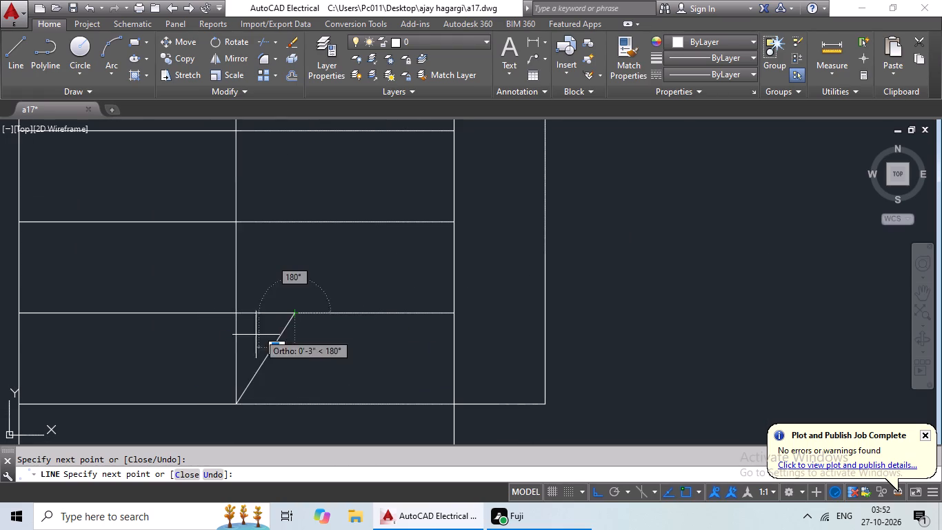
click(236, 355)
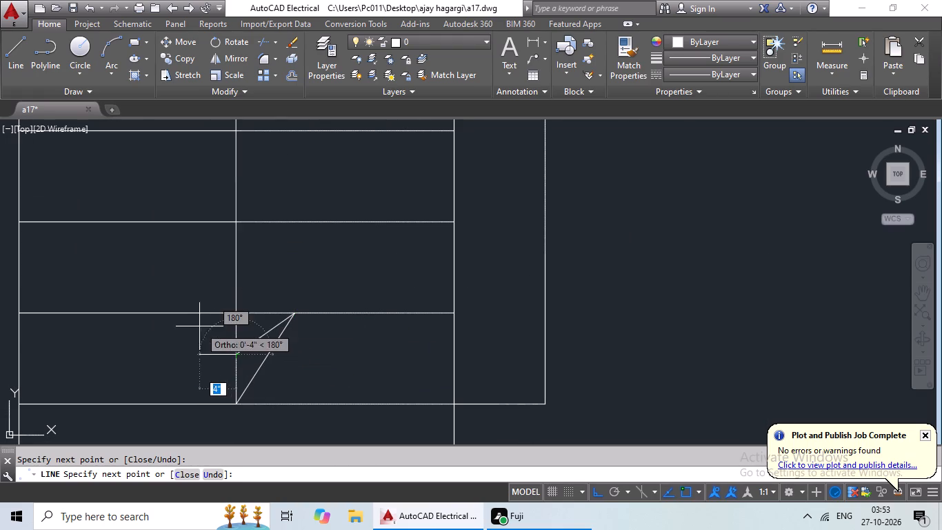
click(196, 319)
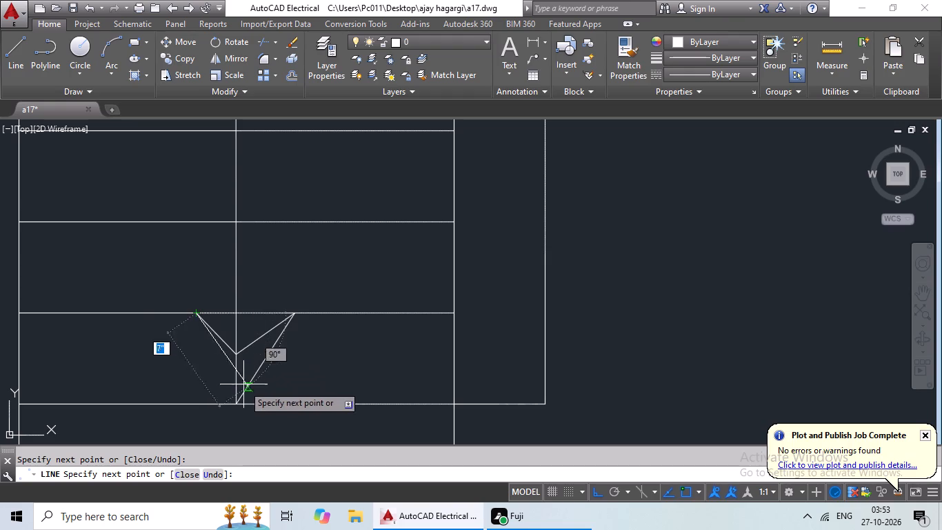
click(237, 406)
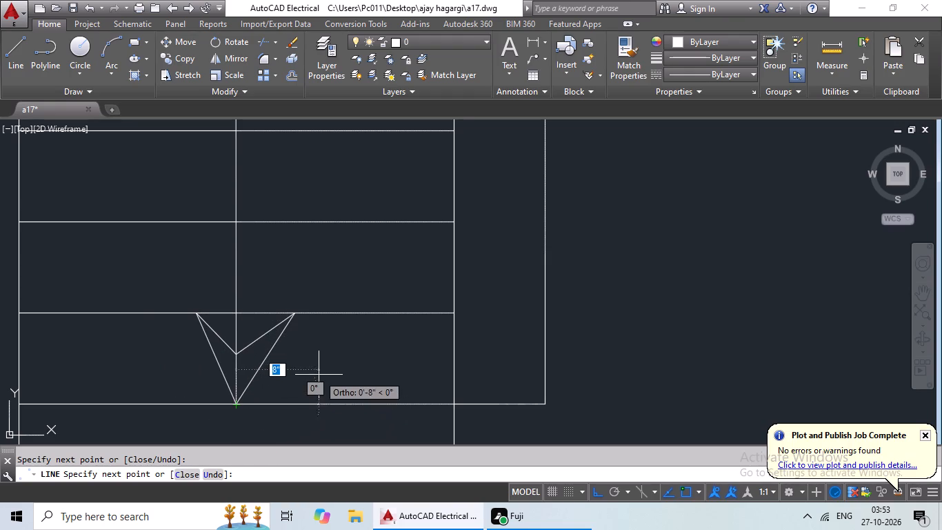
key(Escape)
Draw an upward triangle at the left flight's direction line end, its base on the tread below, about 10" left and 7" right.
scroll(349, 371, down, 3)
middle_drag(361, 366, 432, 344)
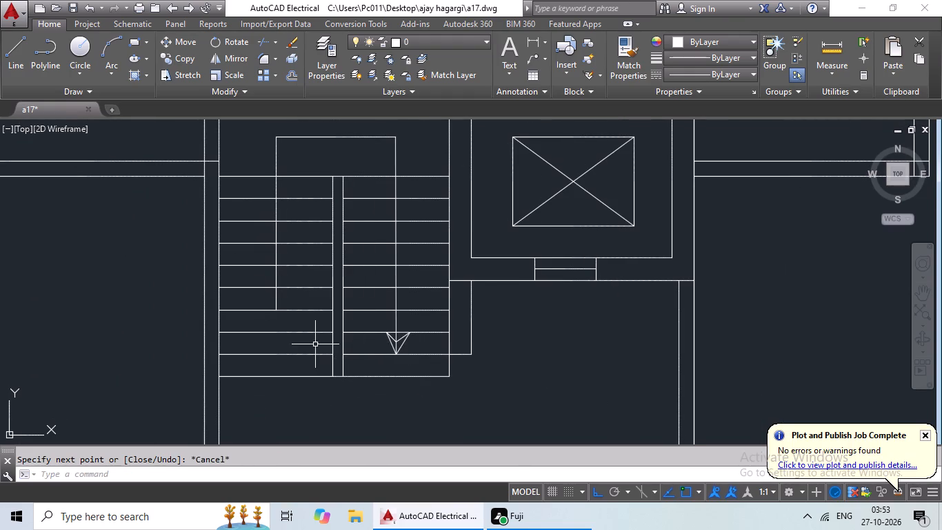
click(16, 41)
scroll(288, 320, up, 2)
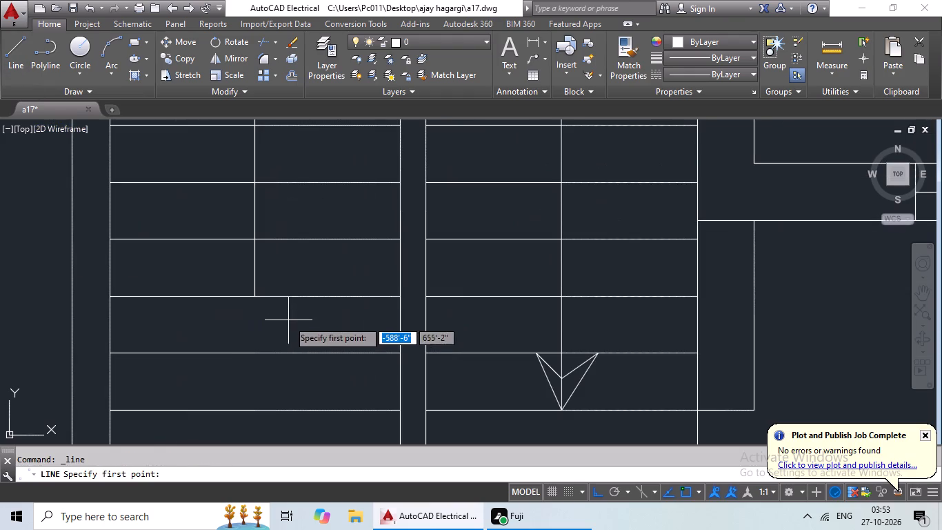
click(255, 299)
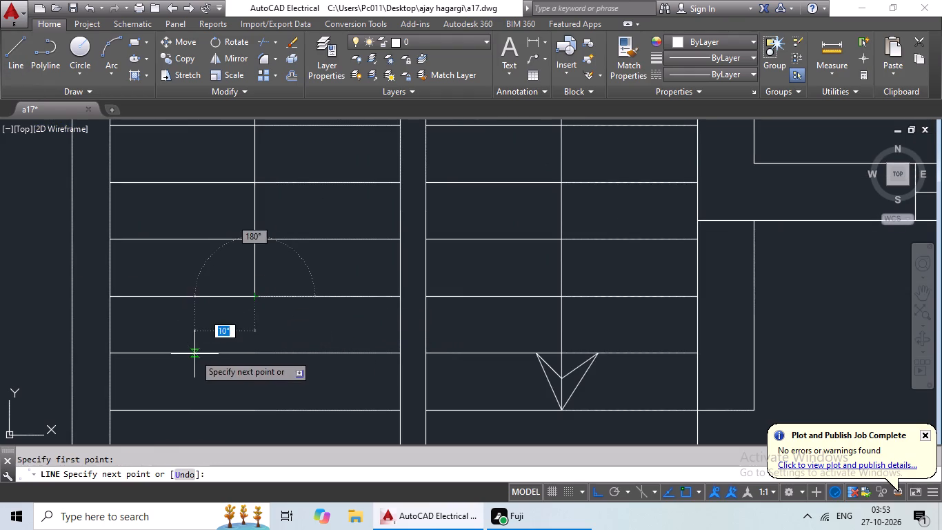
click(194, 354)
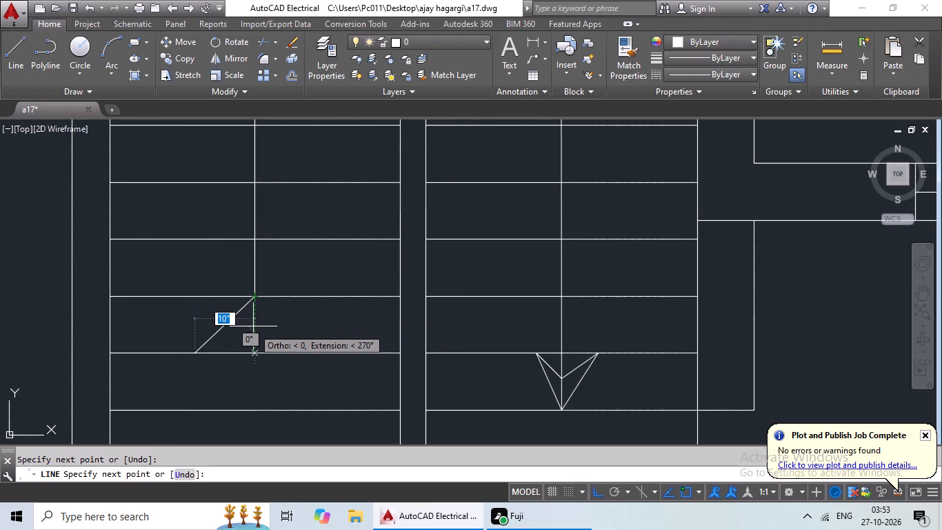
click(255, 321)
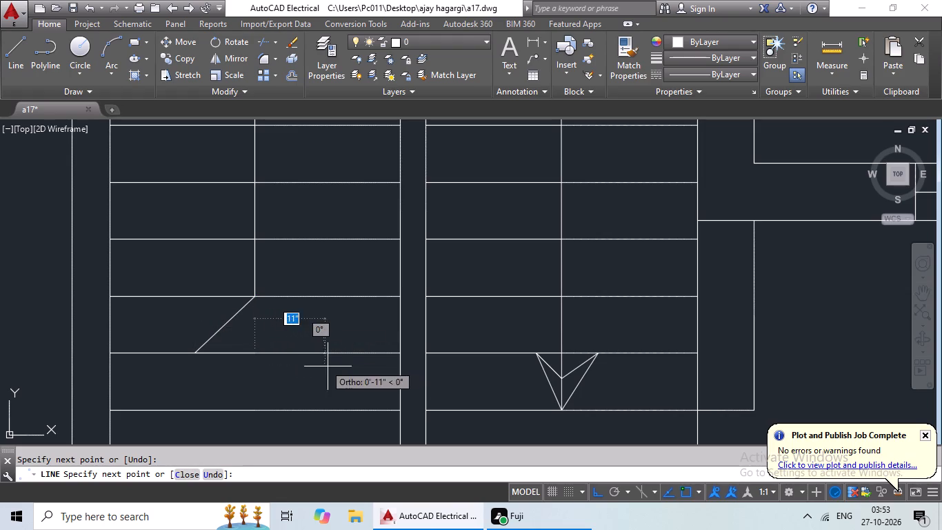
click(297, 353)
click(258, 295)
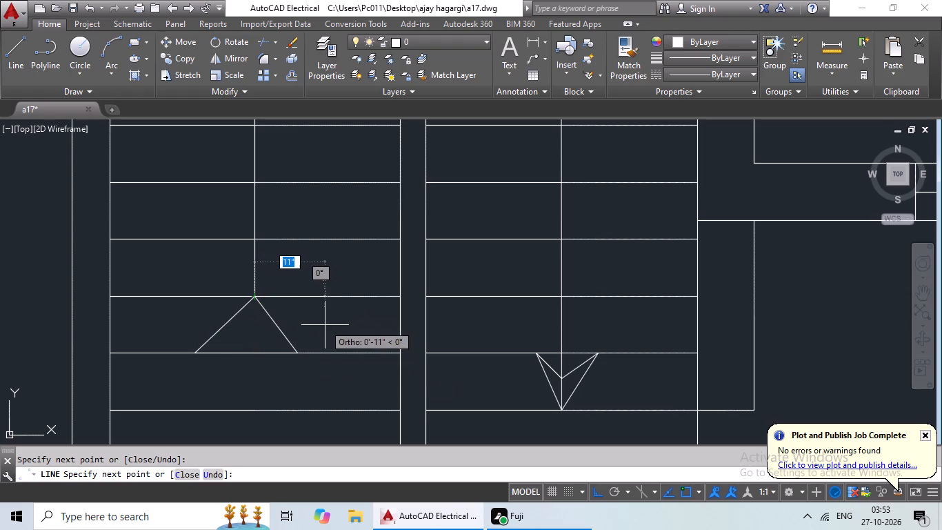
key(Escape)
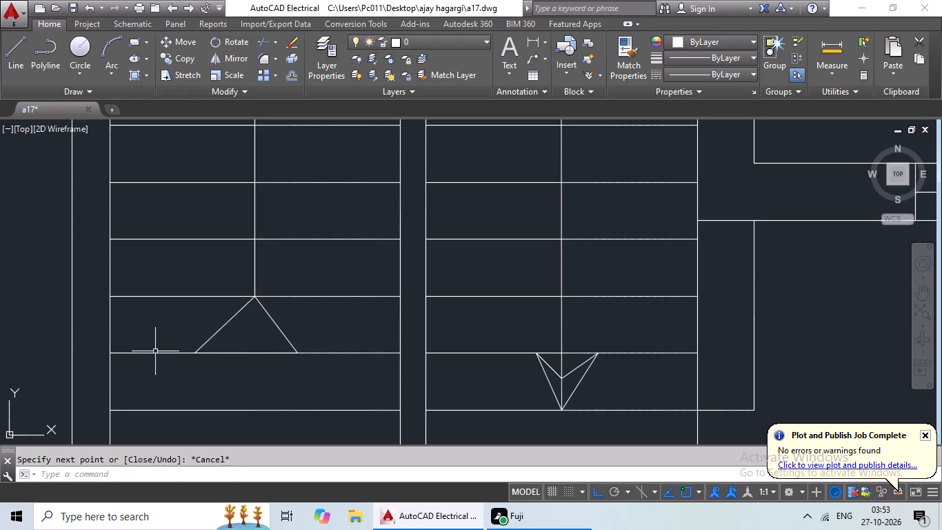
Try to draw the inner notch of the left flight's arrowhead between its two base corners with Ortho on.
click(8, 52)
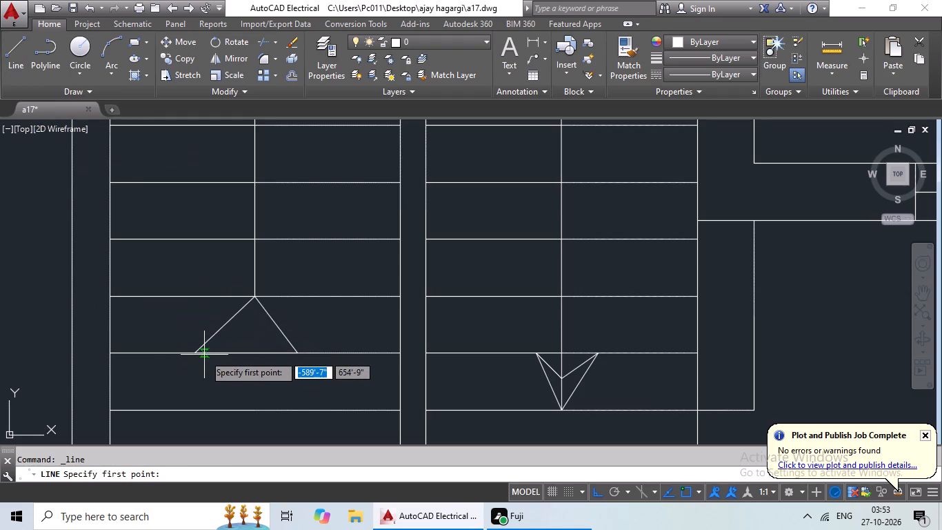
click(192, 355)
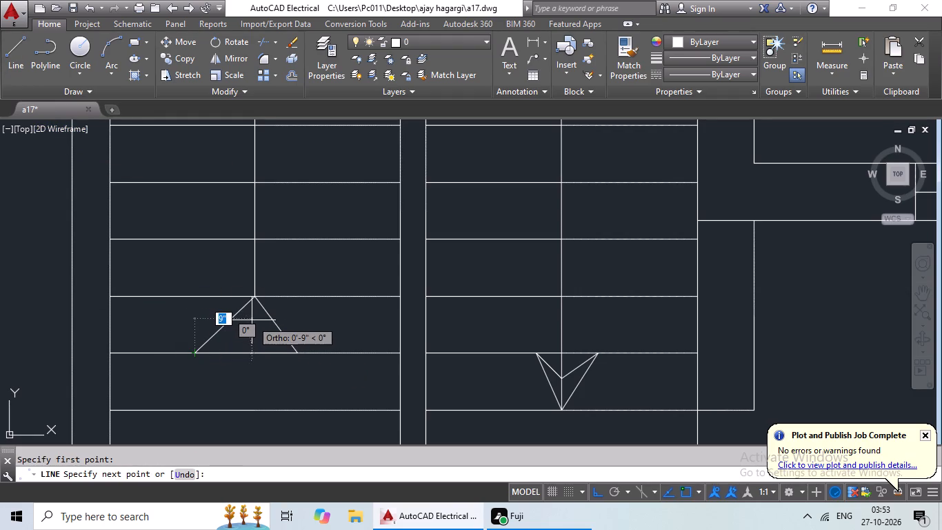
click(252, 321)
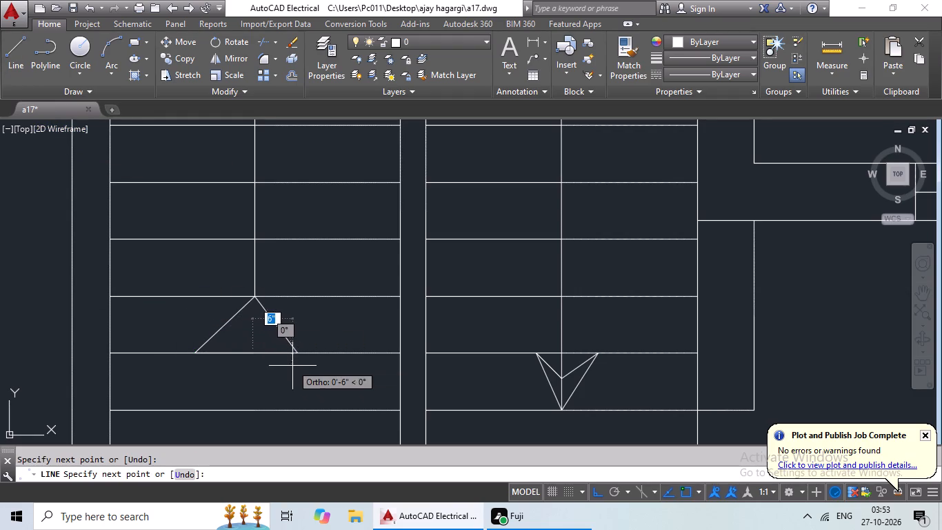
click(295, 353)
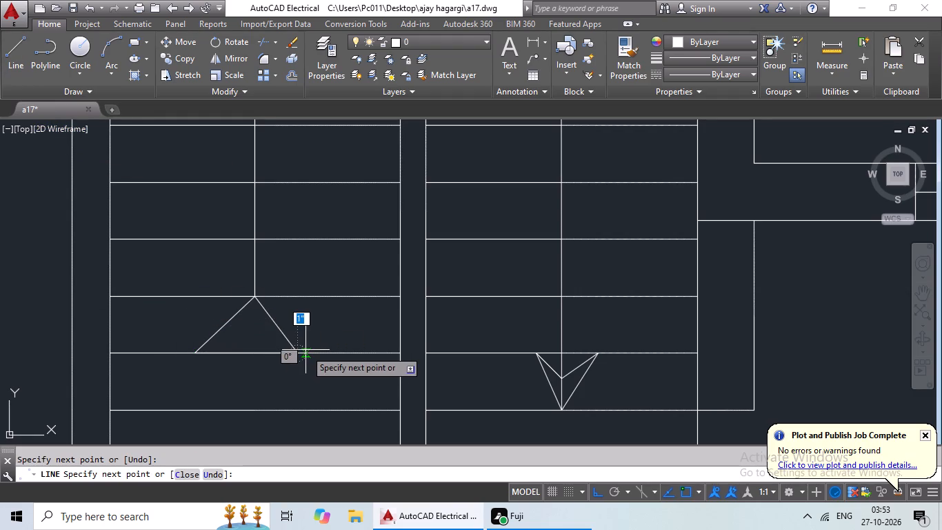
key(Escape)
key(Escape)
Turn Ortho off and draw the left arrowhead's notch from its base corners to a point about 5" below the tip.
scroll(280, 339, down, 3)
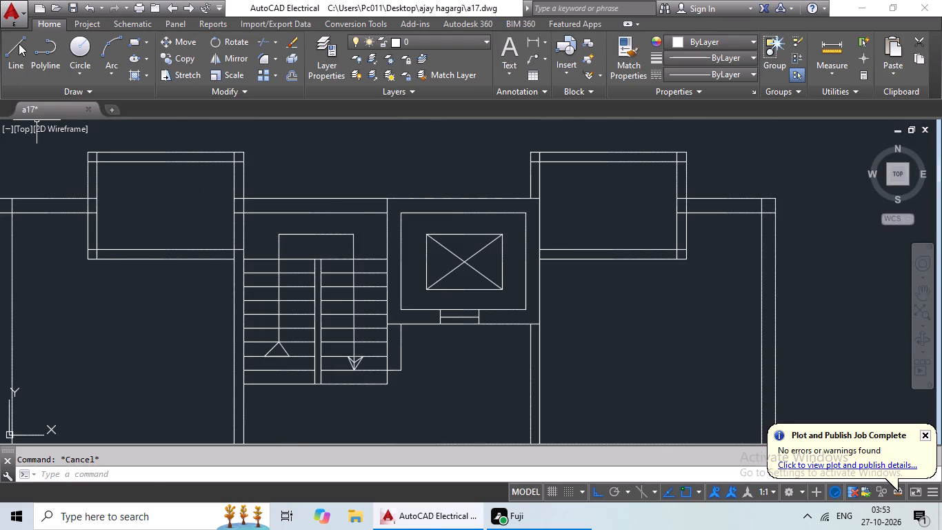
drag(19, 43, 13, 54)
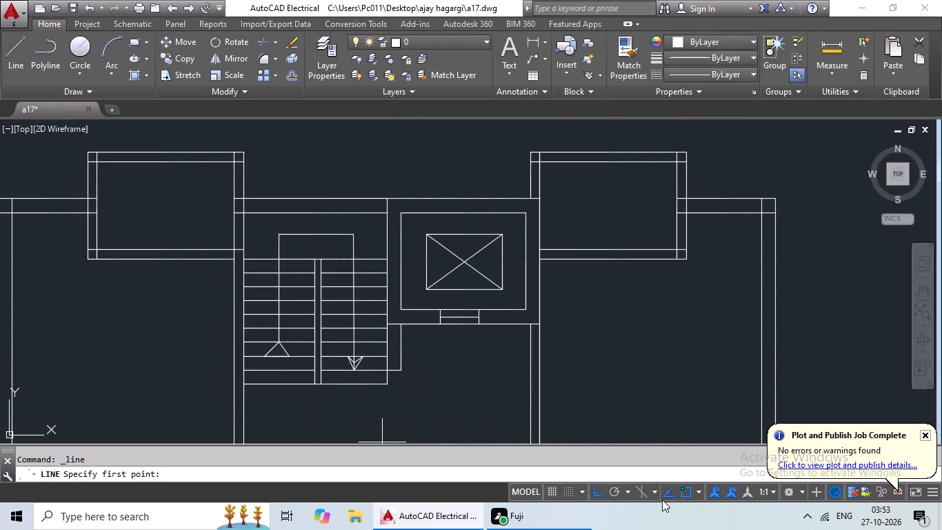
click(596, 494)
scroll(262, 358, up, 3)
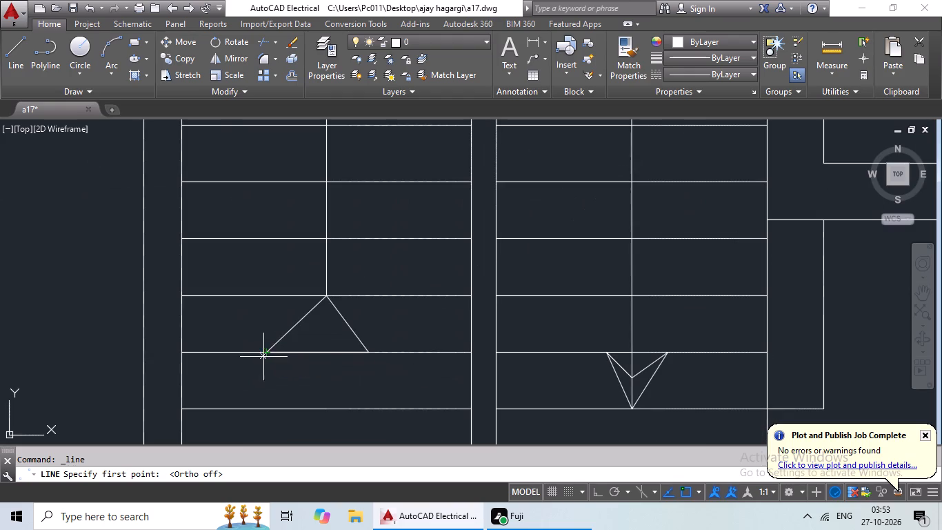
click(268, 355)
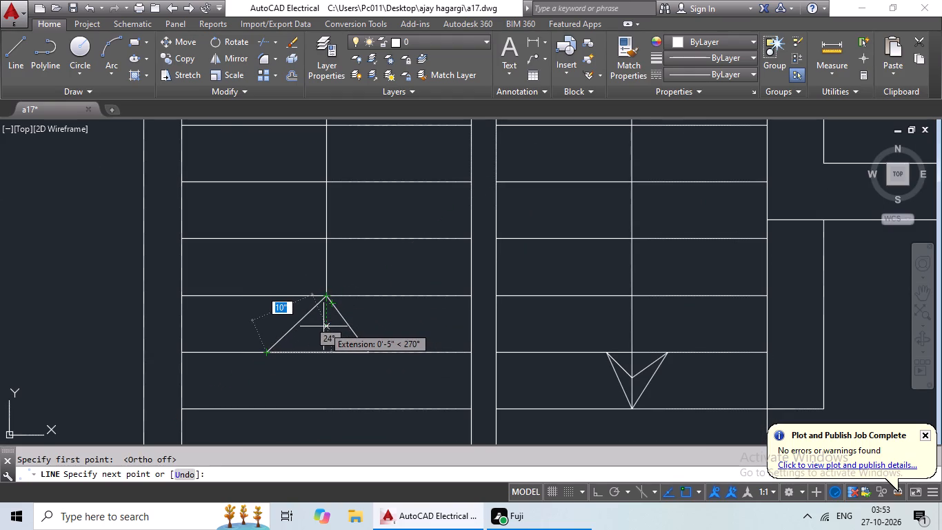
click(325, 326)
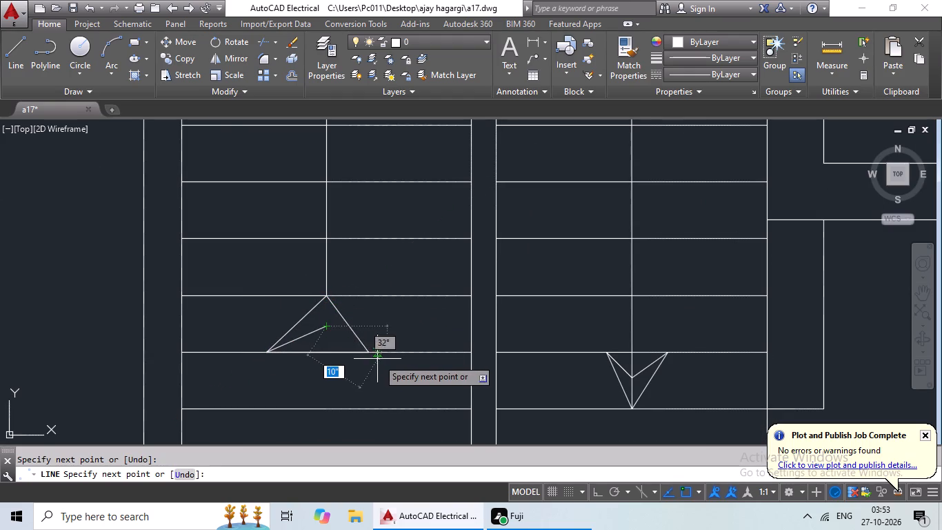
click(370, 355)
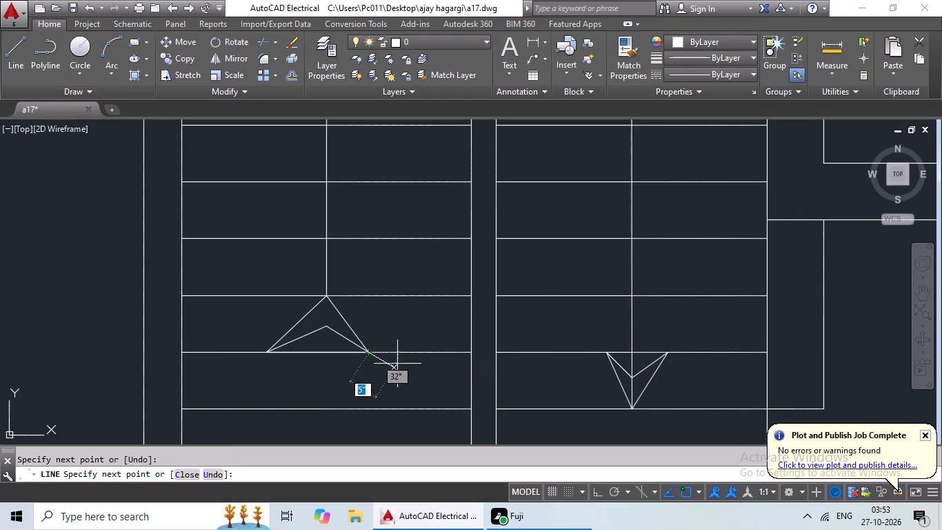
key(Escape)
scroll(414, 367, down, 2)
key(Escape)
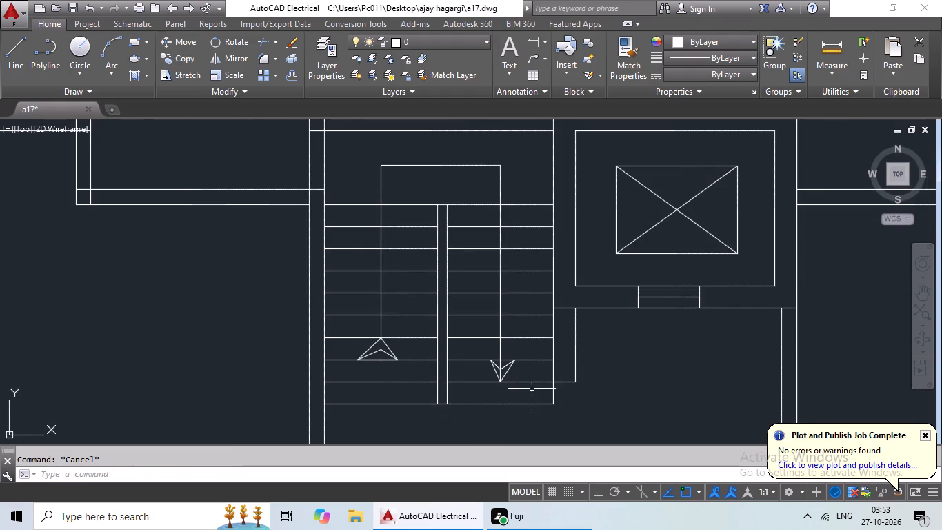
Trim both pairs of inner vertical partition lines below the horizontal partition, leaving the lower part of the plan open.
scroll(552, 373, down, 1)
middle_drag(599, 379, 506, 371)
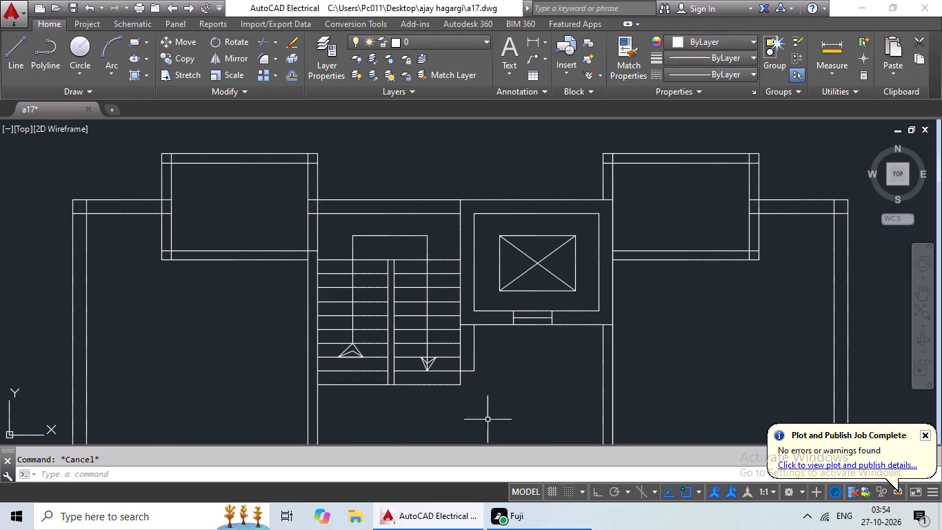
middle_drag(525, 380, 529, 293)
scroll(527, 297, down, 1)
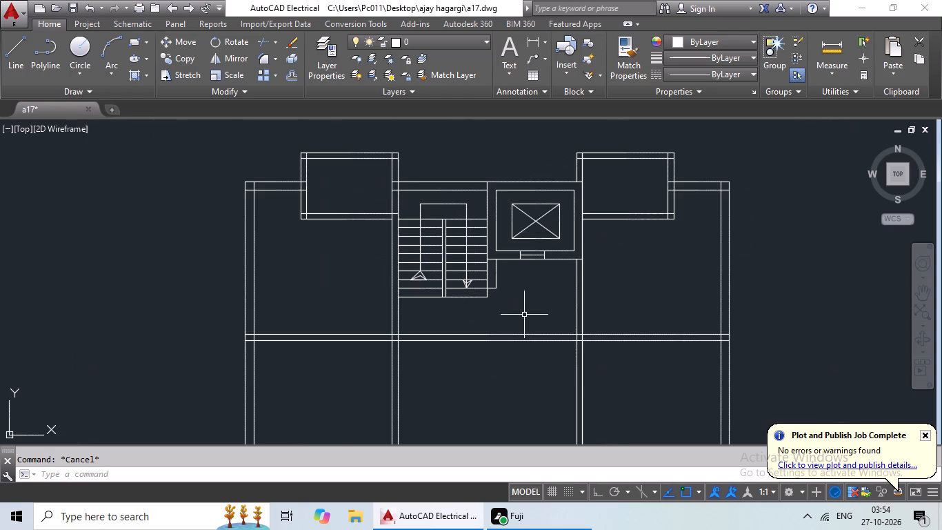
middle_drag(524, 315, 478, 324)
scroll(476, 344, down, 1)
middle_drag(467, 365, 494, 198)
middle_drag(489, 267, 489, 263)
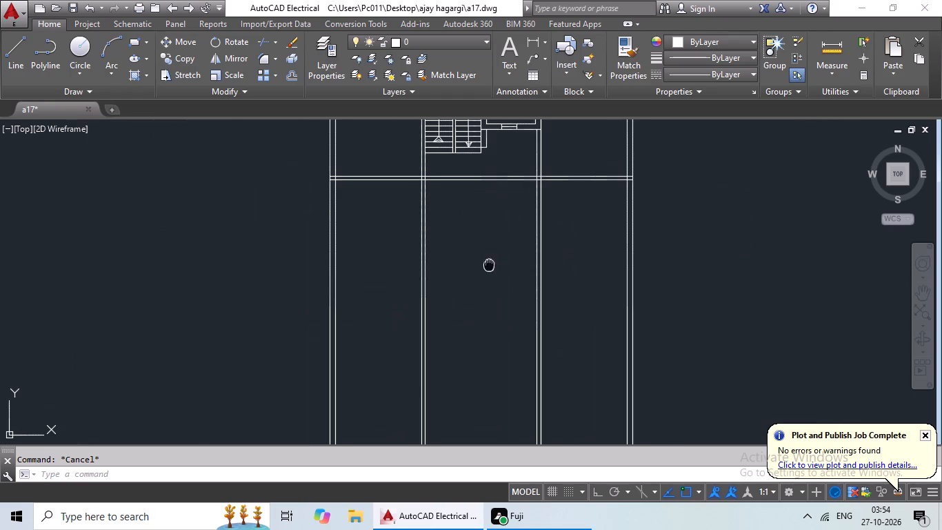
middle_drag(489, 263, 497, 242)
key(Escape)
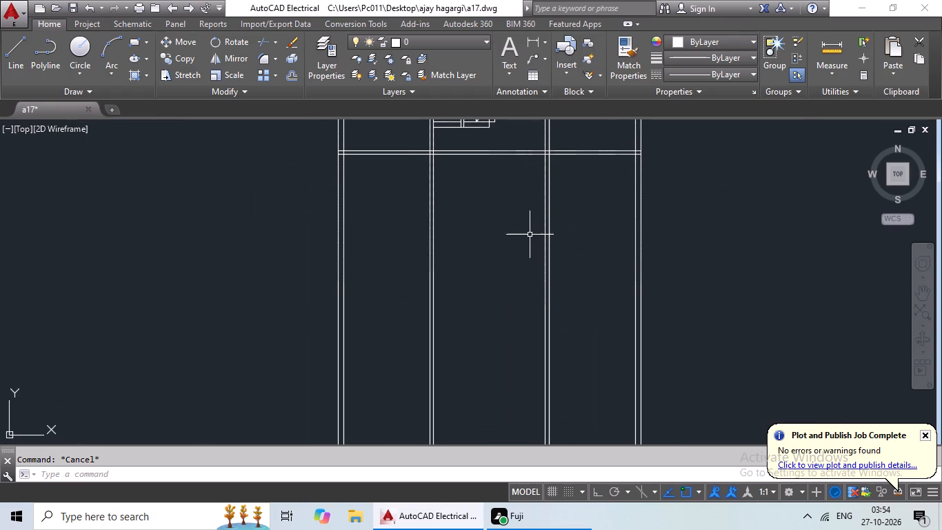
middle_drag(518, 239, 498, 294)
scroll(499, 291, down, 1)
key(Escape)
key(Escape)
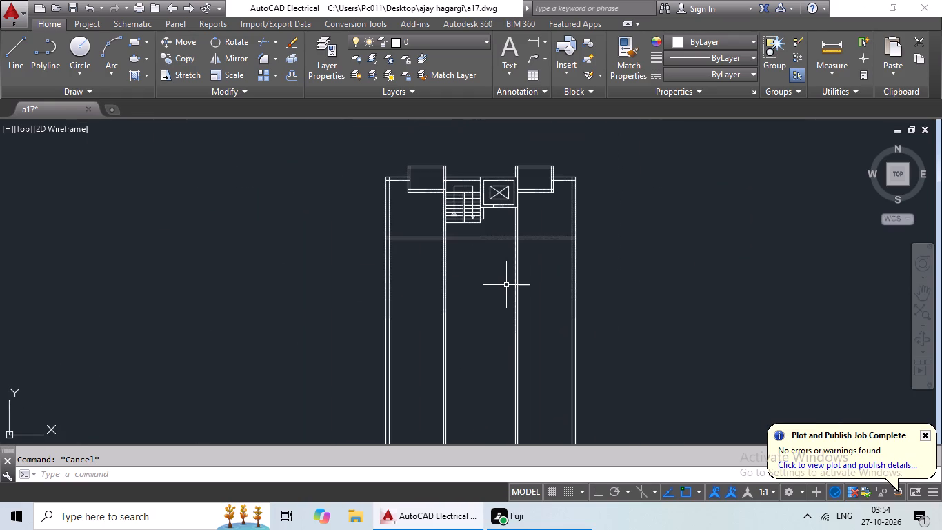
key(t)
key(r)
key(space)
key(space)
scroll(531, 255, up, 3)
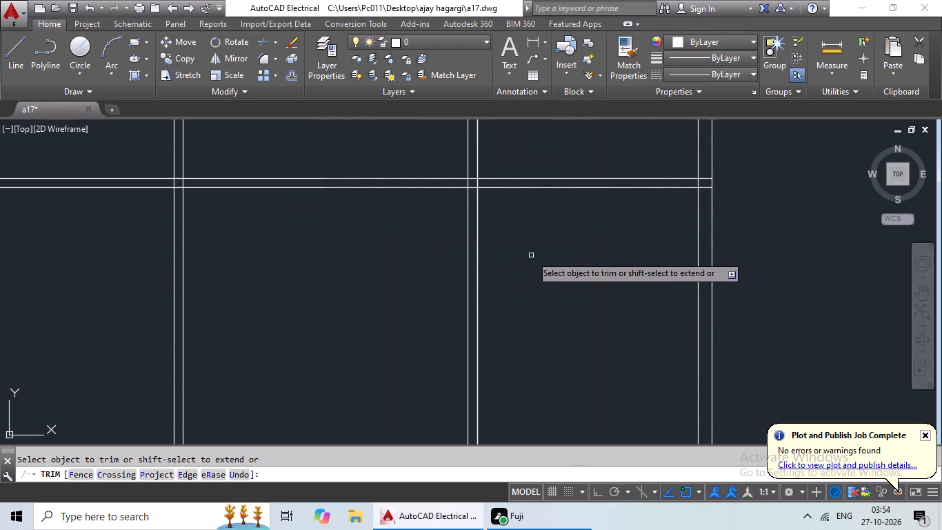
drag(549, 219, 383, 324)
drag(356, 241, 155, 334)
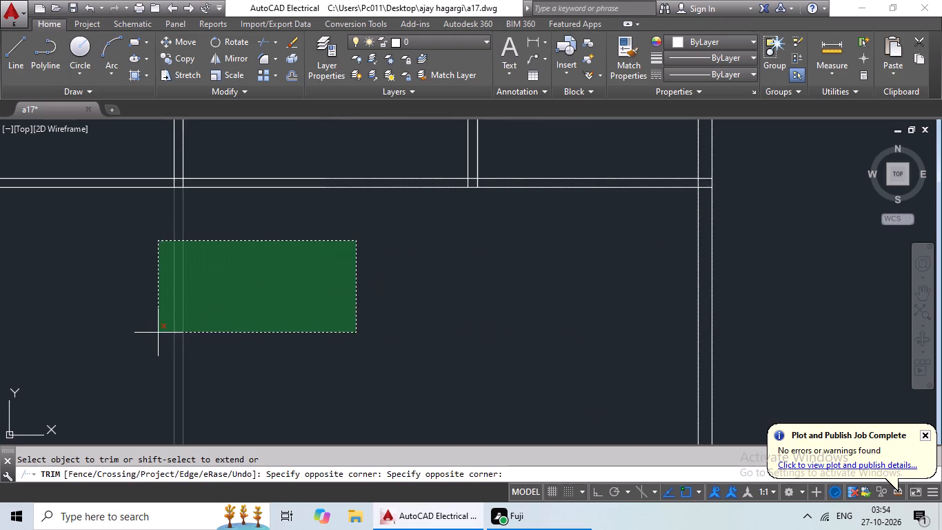
drag(155, 334, 154, 335)
scroll(229, 315, down, 2)
middle_drag(242, 309, 372, 273)
key(Escape)
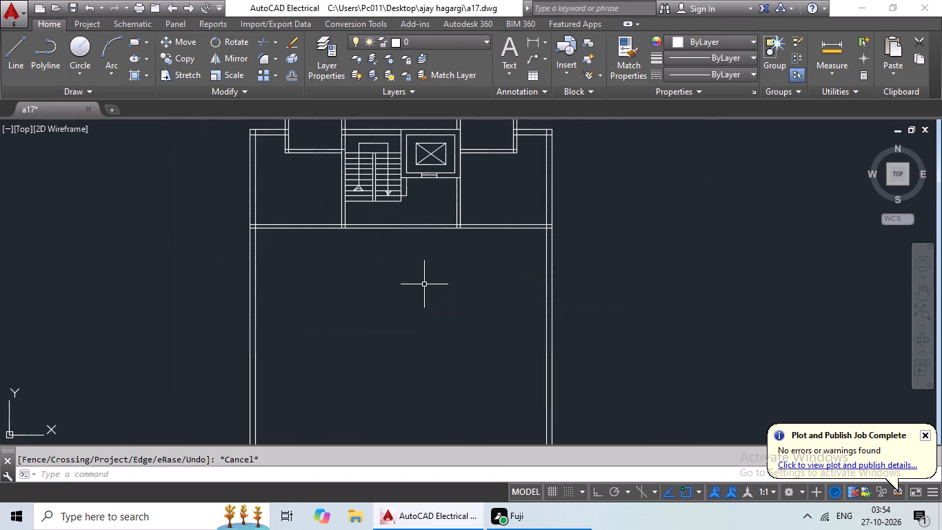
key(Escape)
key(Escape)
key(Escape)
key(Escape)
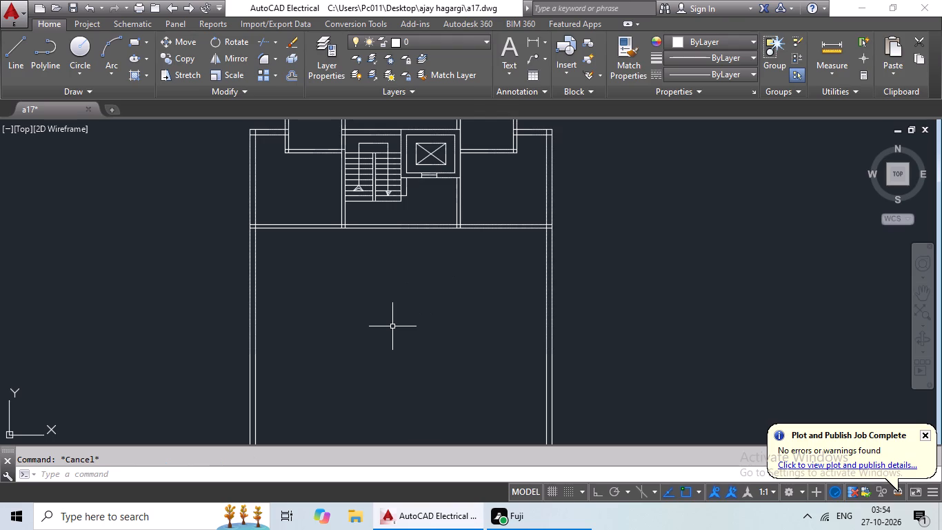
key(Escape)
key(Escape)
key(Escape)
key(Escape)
Offset the inner line of the left outer wall 7'6" toward the inside of the plan.
key(Escape)
key(o)
key(Return)
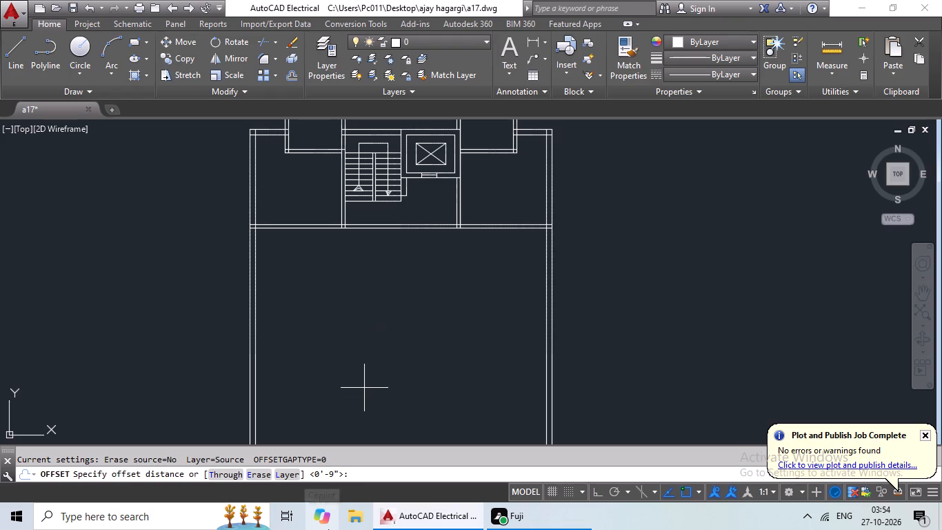
text(7'6)
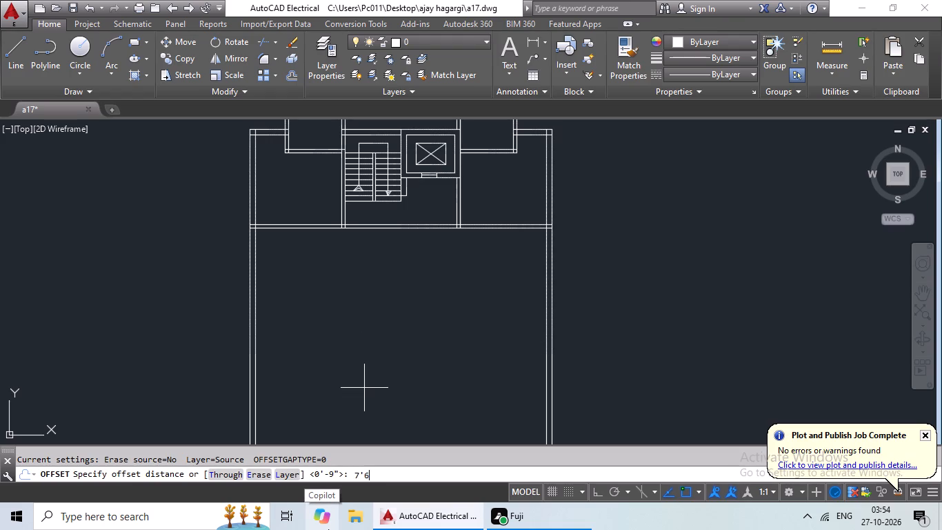
key(shift+quotedbl)
key(Return)
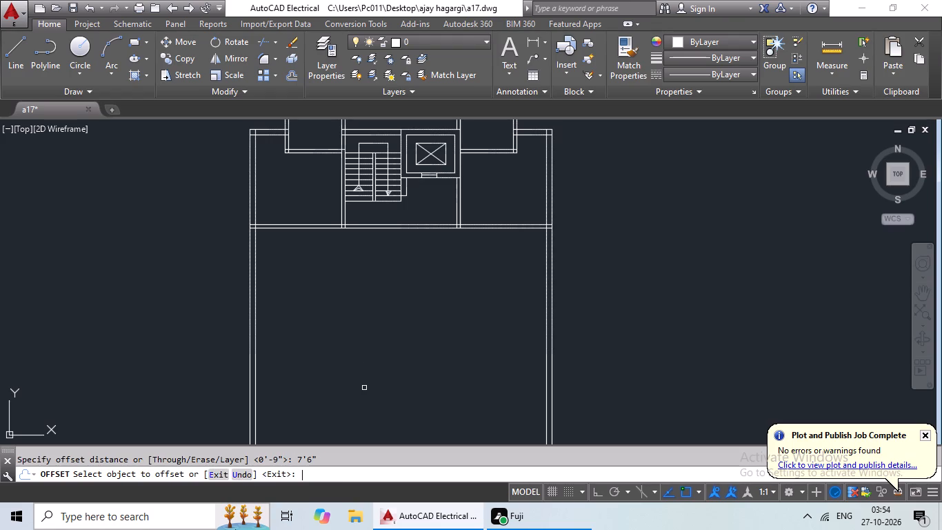
click(257, 282)
click(300, 277)
key(Escape)
key(Escape)
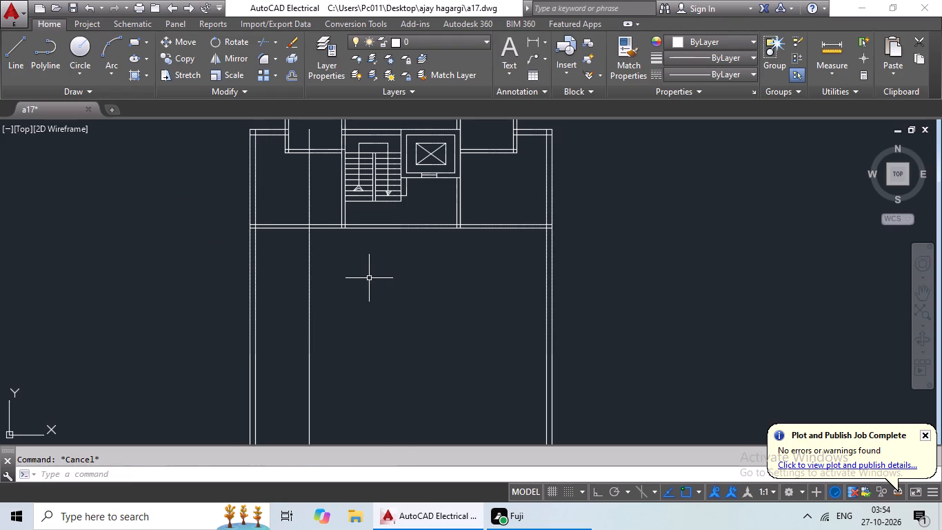
key(Escape)
Offset the new vertical line 6" further inward to form a vertical partition.
key(o)
key(Return)
key(6)
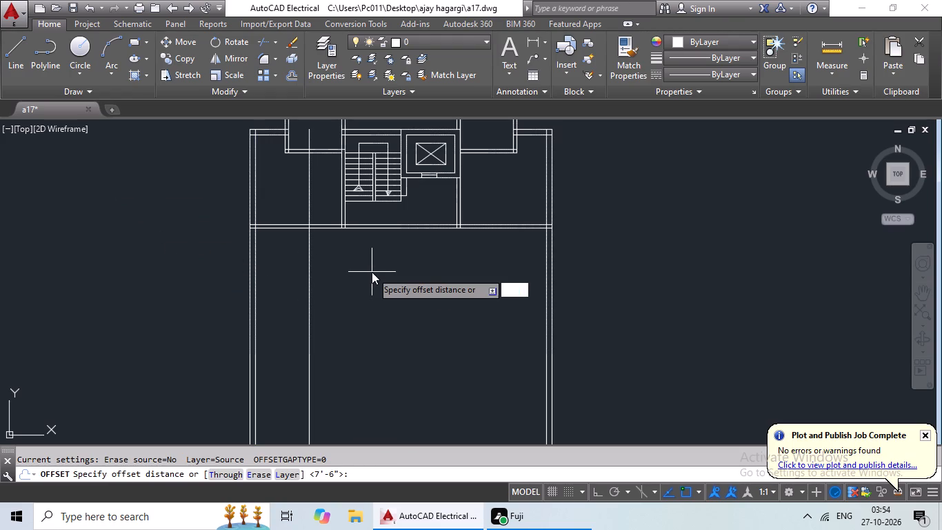
key(shift+quotedbl)
key(Return)
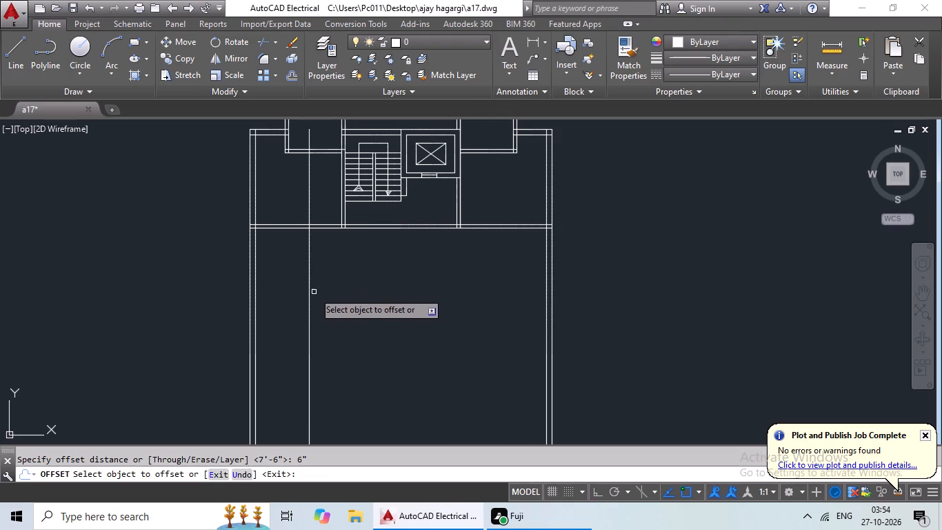
drag(310, 293, 318, 292)
click(352, 284)
key(Escape)
key(Escape)
key(Escape)
key(Escape)
key(Escape)
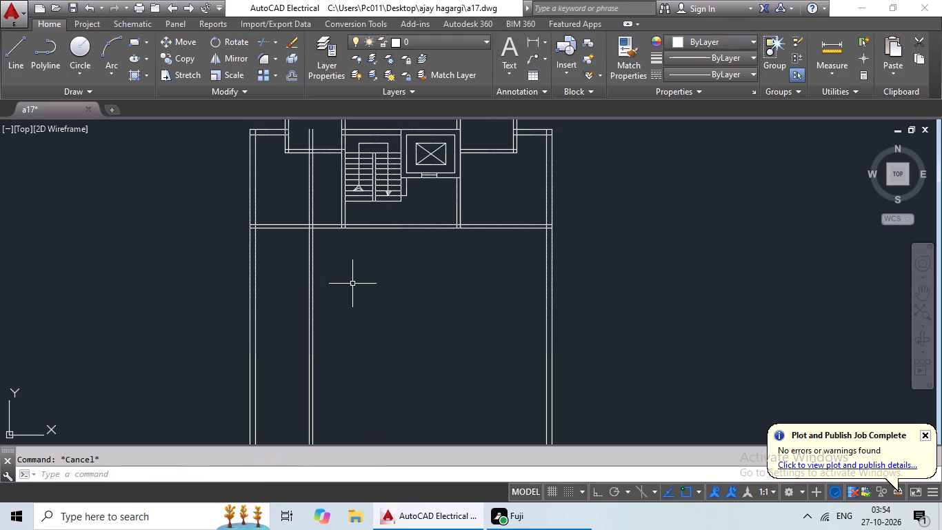
key(Escape)
key(Escape)
key(Escape)
key(Escape)
key(Escape)
Offset the lower line of the horizontal partition below the staircase 4' downward.
key(o)
key(Return)
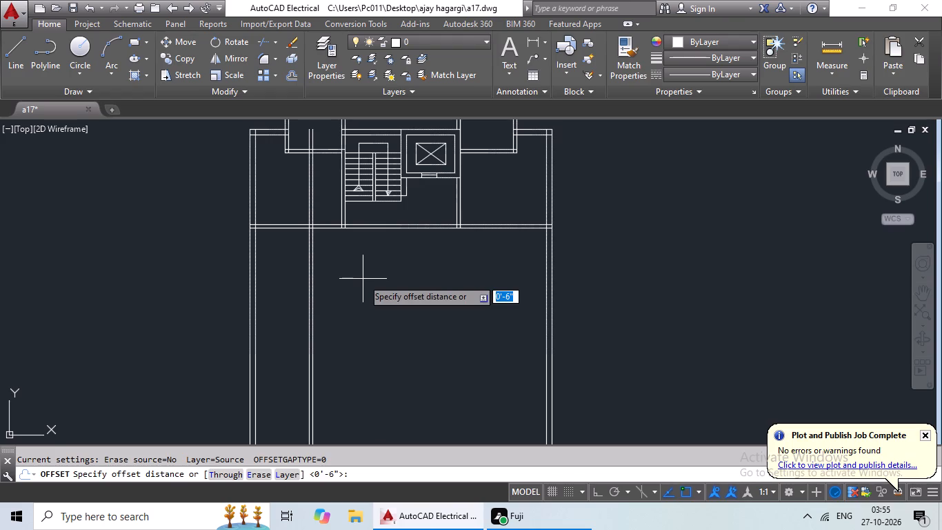
key(4)
key(apostrophe)
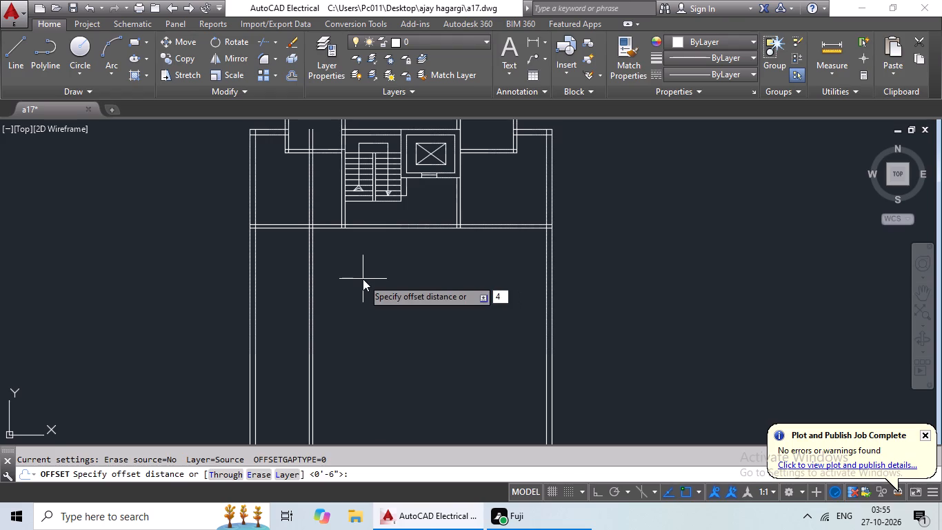
key(Return)
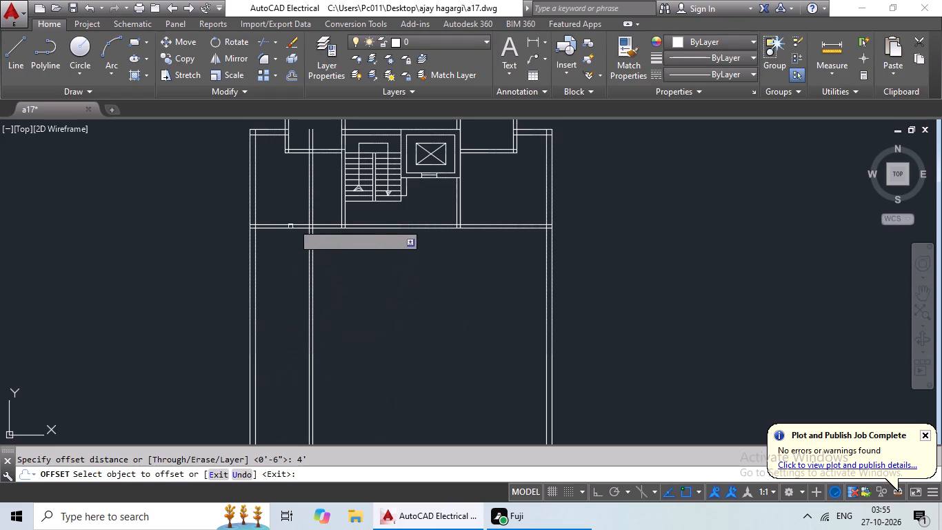
click(294, 230)
click(294, 266)
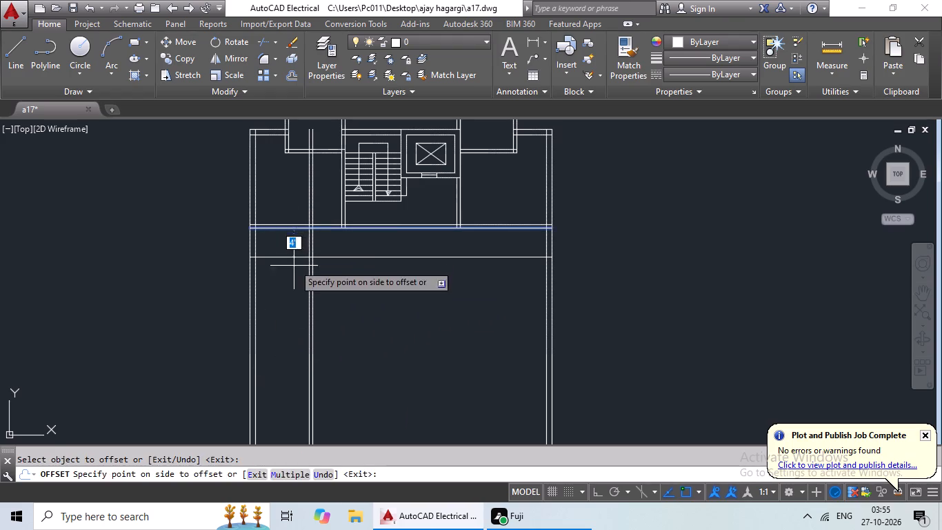
key(Escape)
key(Escape)
key(Escape)
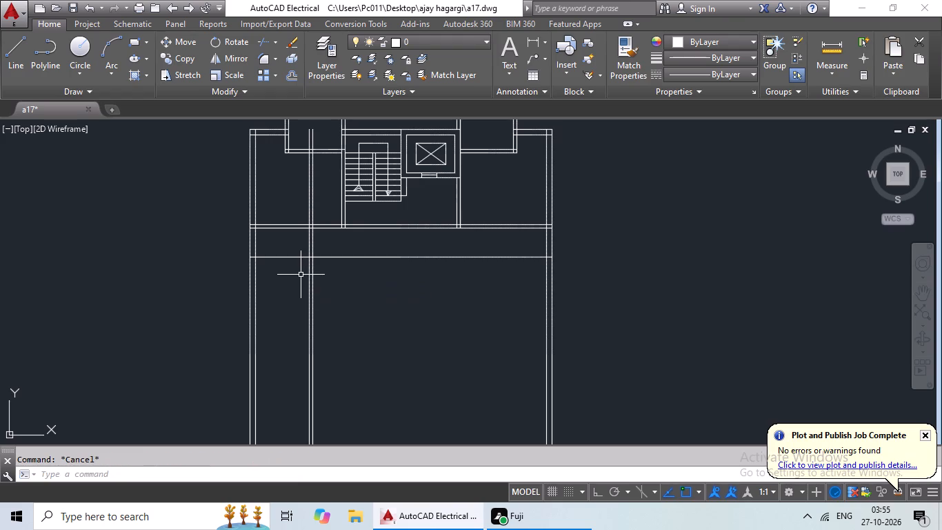
Offset the new horizontal line 6" downward to form a second horizontal partition.
key(o)
key(Return)
key(6)
key(shift+quotedbl)
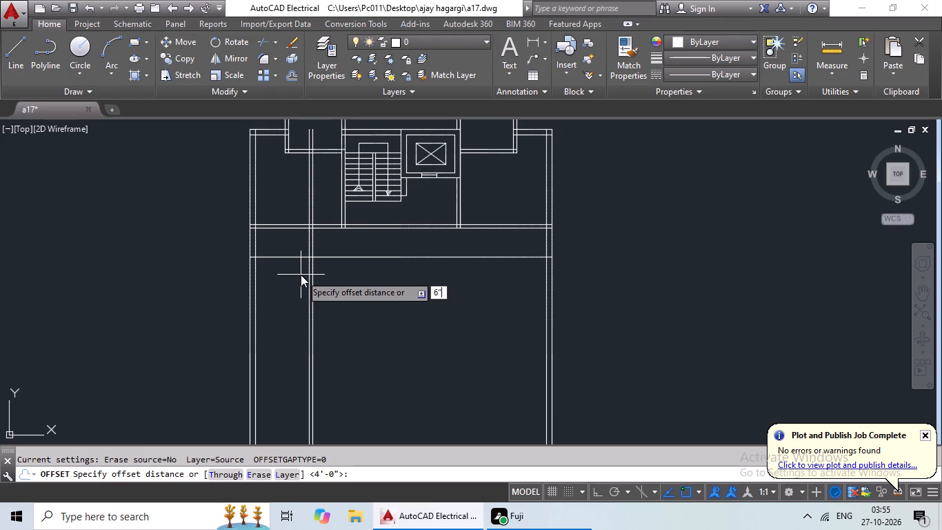
key(Return)
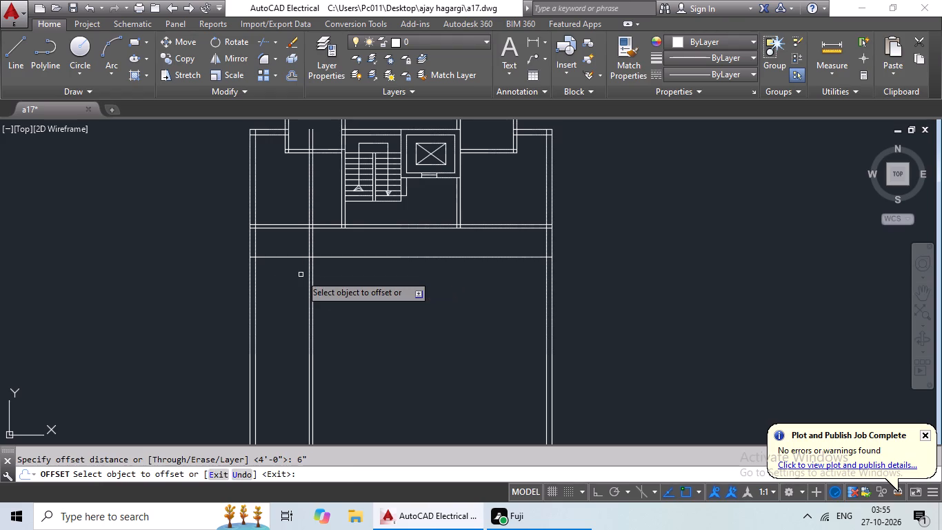
click(289, 257)
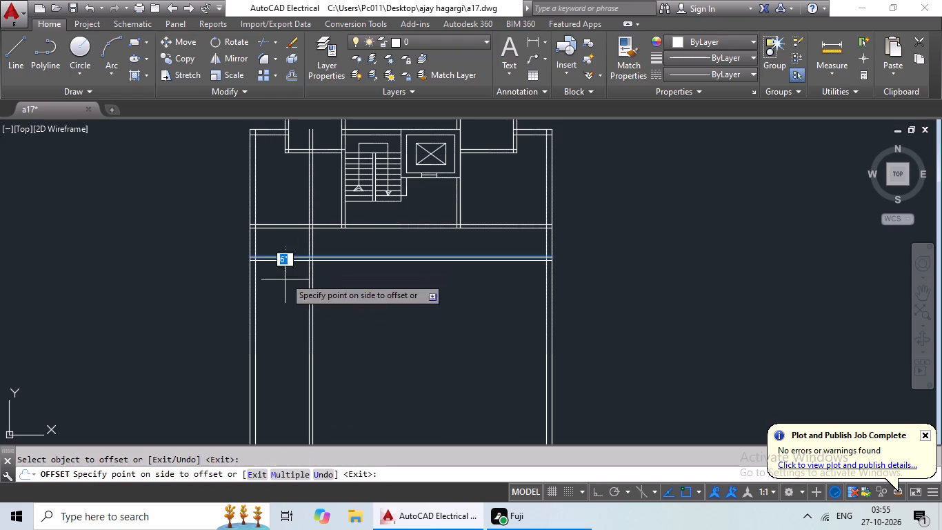
click(285, 287)
key(Escape)
key(Escape)
key(Escape)
key(Escape)
key(Escape)
key(Escape)
key(Escape)
key(Escape)
key(Escape)
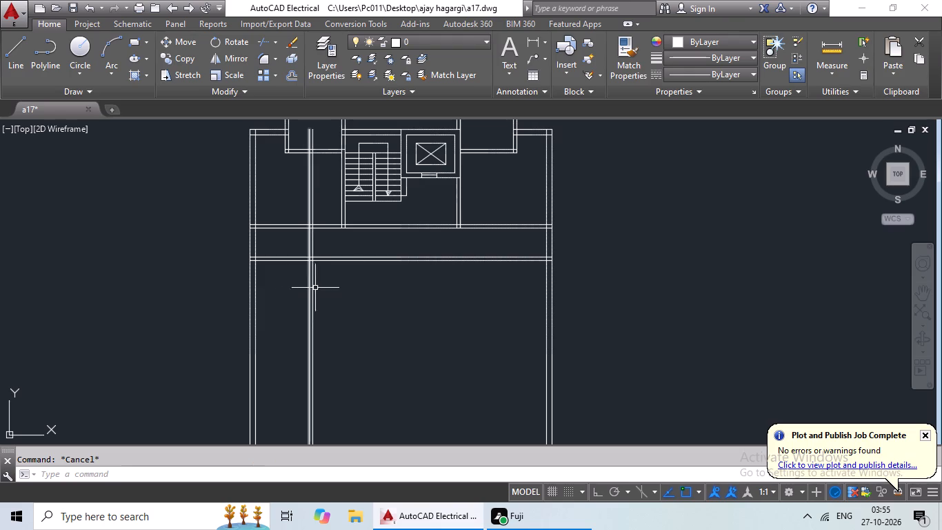
key(Escape)
Trim the second horizontal partition right of the new vertical partition, and the new vertical pair above the upper horizontal partition.
text(tr)
key(space)
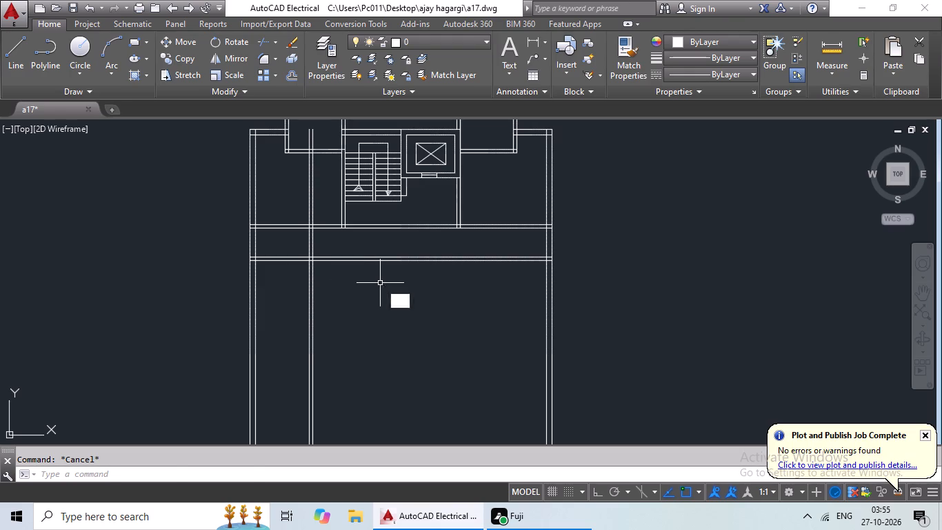
key(space)
scroll(391, 264, up, 1)
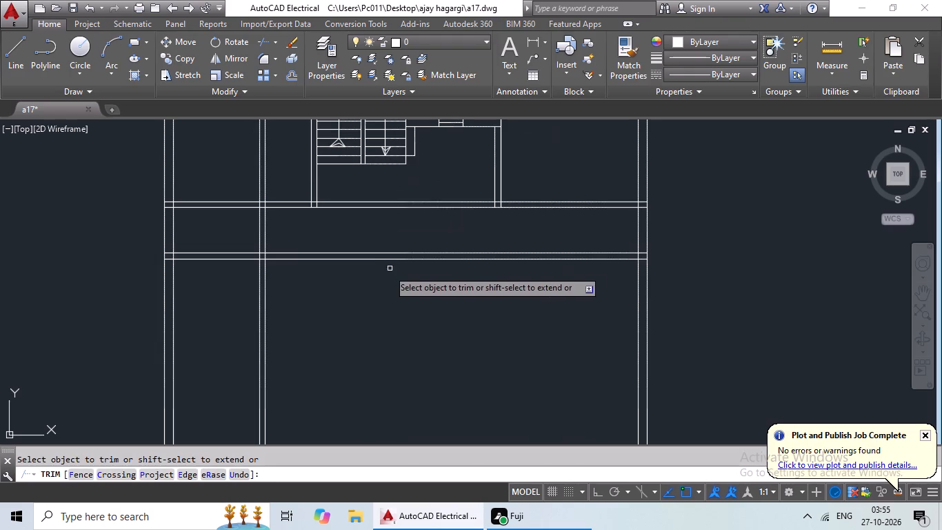
drag(411, 226, 365, 299)
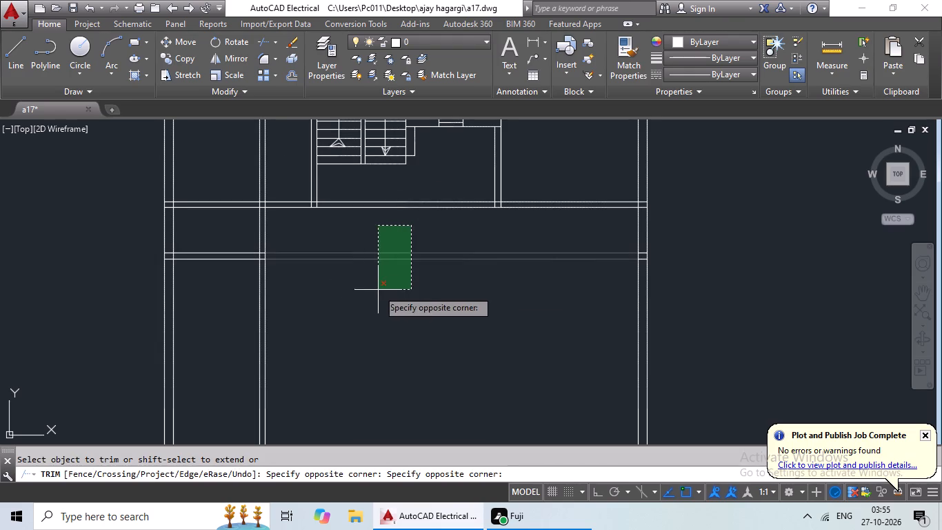
click(365, 297)
middle_drag(395, 282, 409, 264)
middle_drag(334, 248, 334, 309)
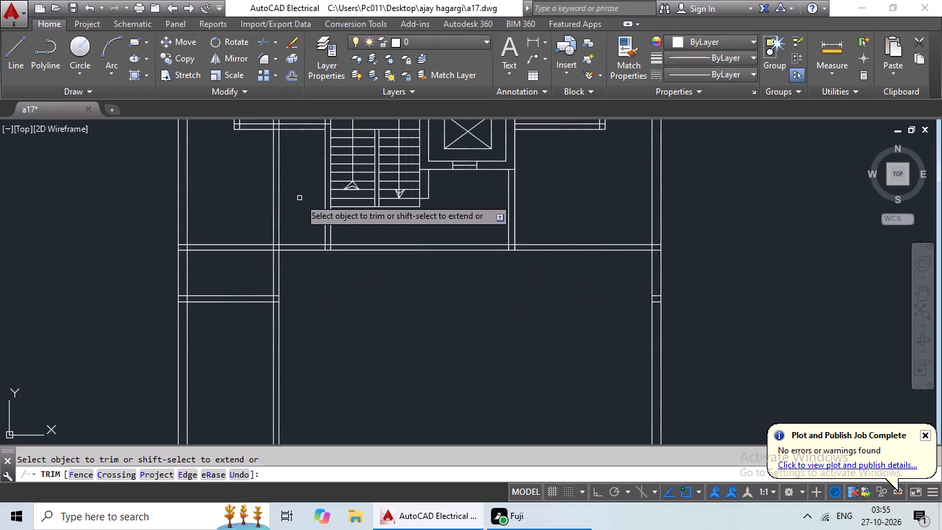
scroll(297, 195, up, 2)
drag(297, 181, 217, 268)
scroll(269, 282, down, 2)
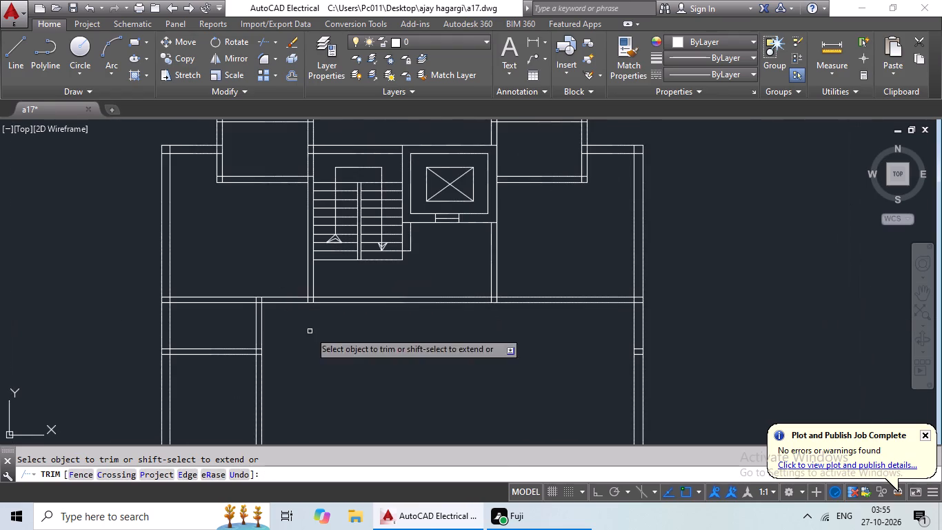
middle_drag(310, 331, 343, 316)
key(Escape)
key(Escape)
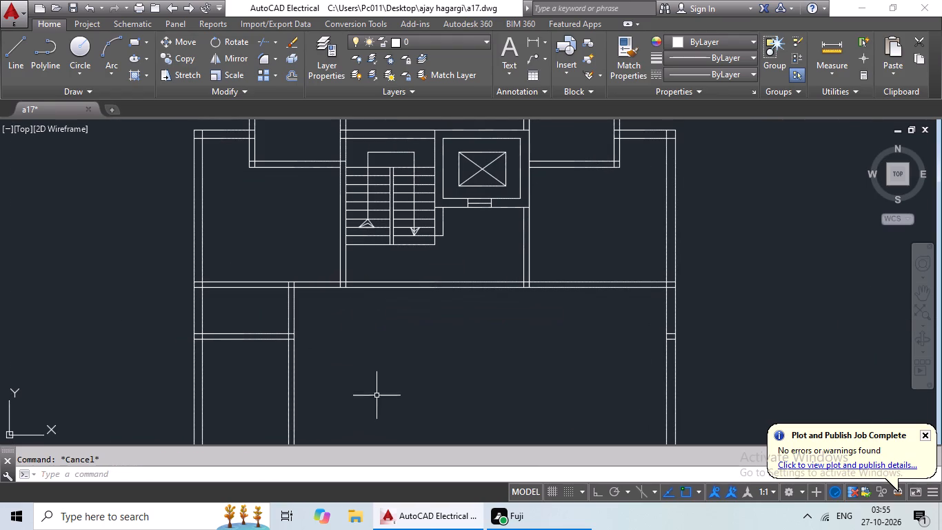
key(Escape)
Extend both lines of the second horizontal partition from the new vertical partition across to the right outer wall.
text(ex)
key(space)
key(space)
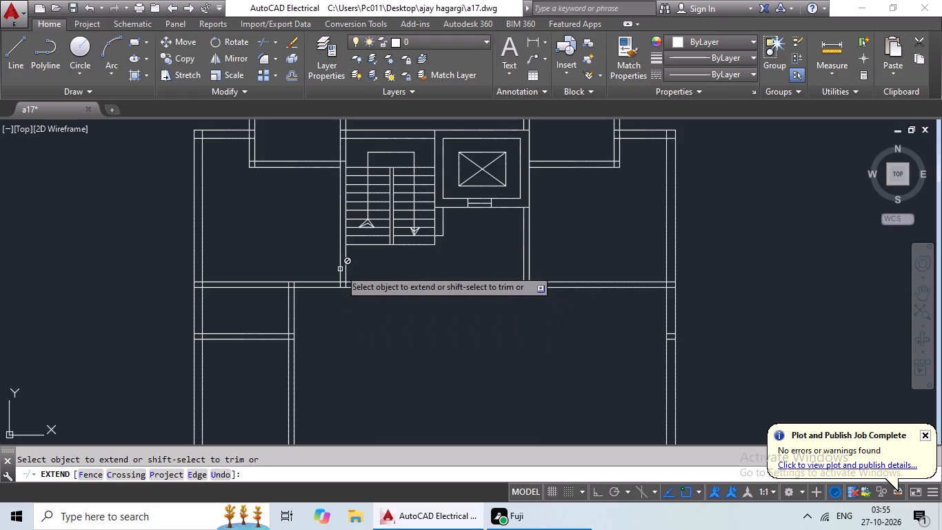
click(275, 332)
click(283, 339)
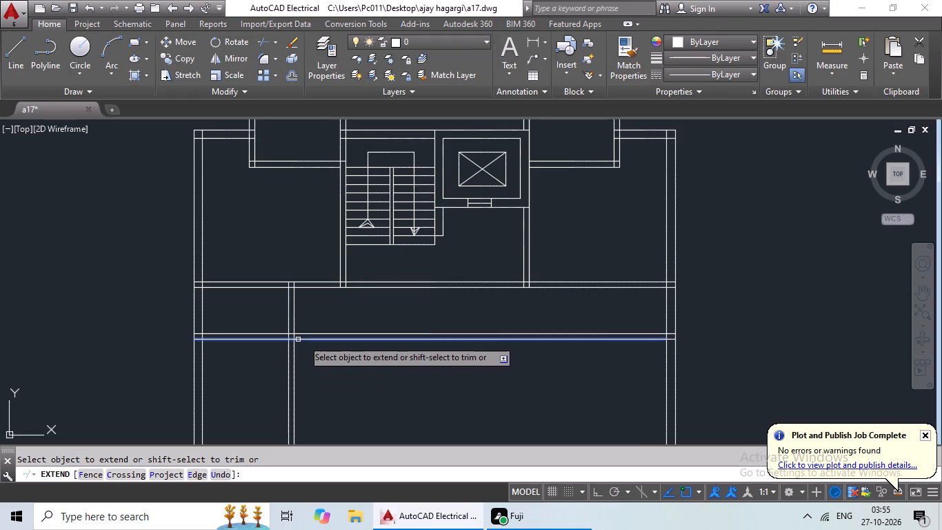
key(Escape)
key(Escape)
key(Escape)
key(Escape)
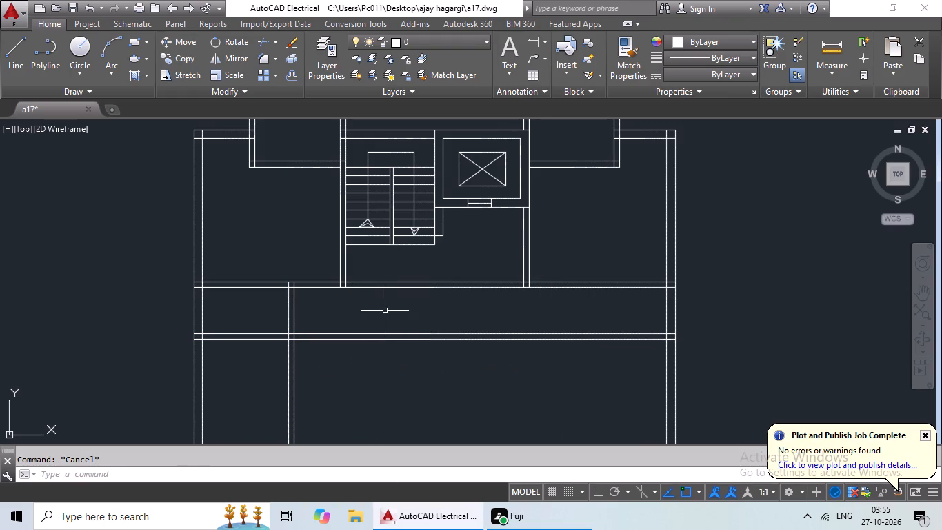
Extend both lines of the vertical partition left of the staircase down to the second horizontal partition's lower line.
text(ex)
key(space)
key(space)
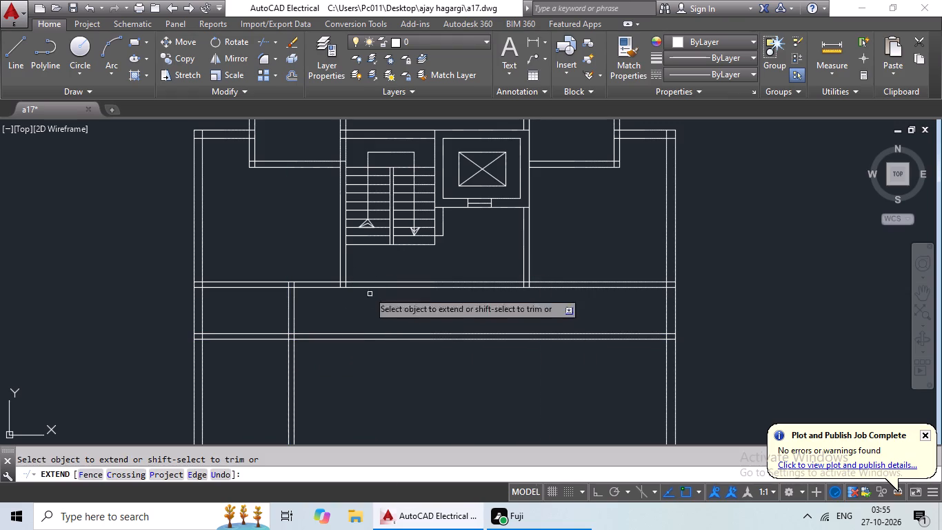
click(338, 260)
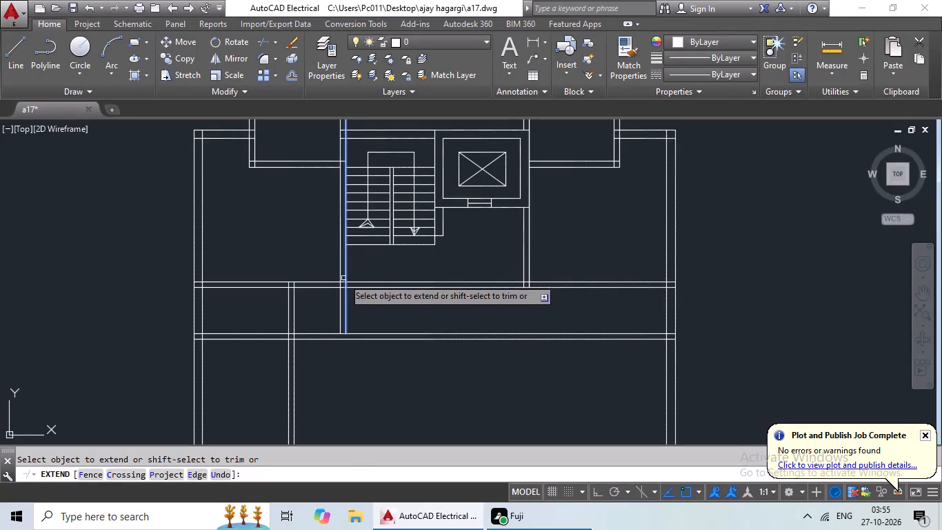
click(339, 324)
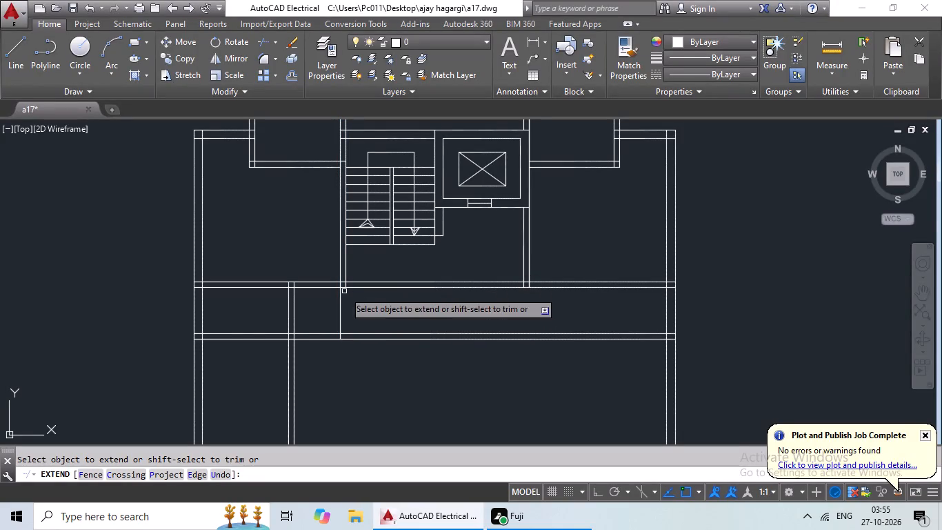
click(344, 271)
click(346, 295)
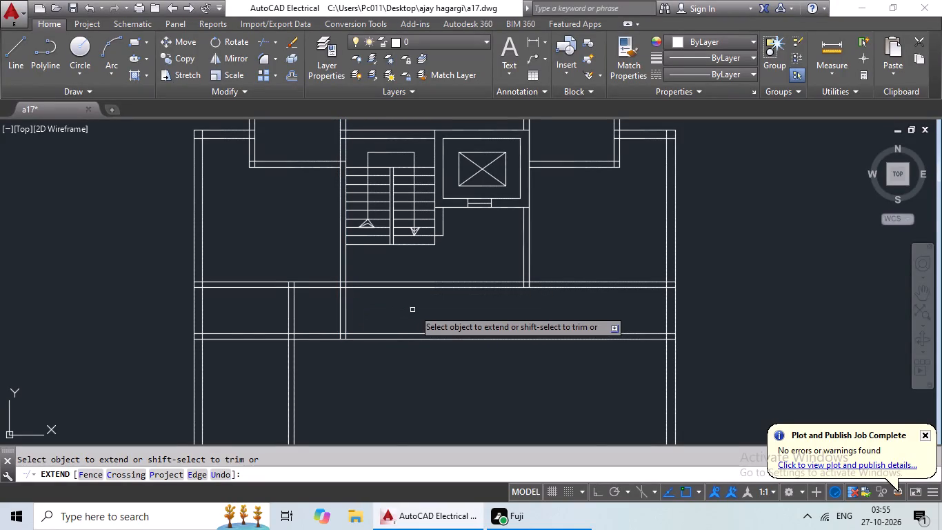
middle_drag(419, 309, 521, 306)
scroll(423, 345, up, 1)
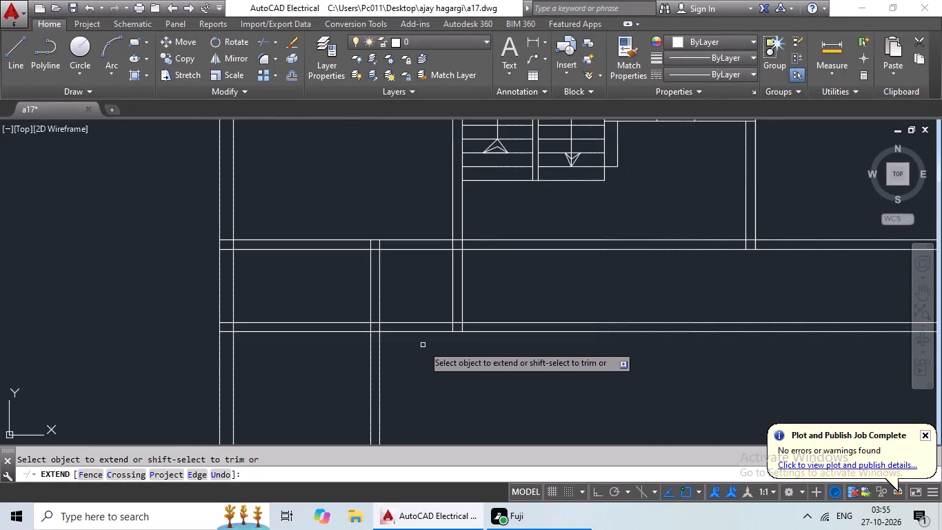
middle_drag(427, 344, 452, 276)
scroll(460, 293, down, 1)
middle_drag(462, 297, 472, 269)
key(Escape)
key(Escape)
key(Escape)
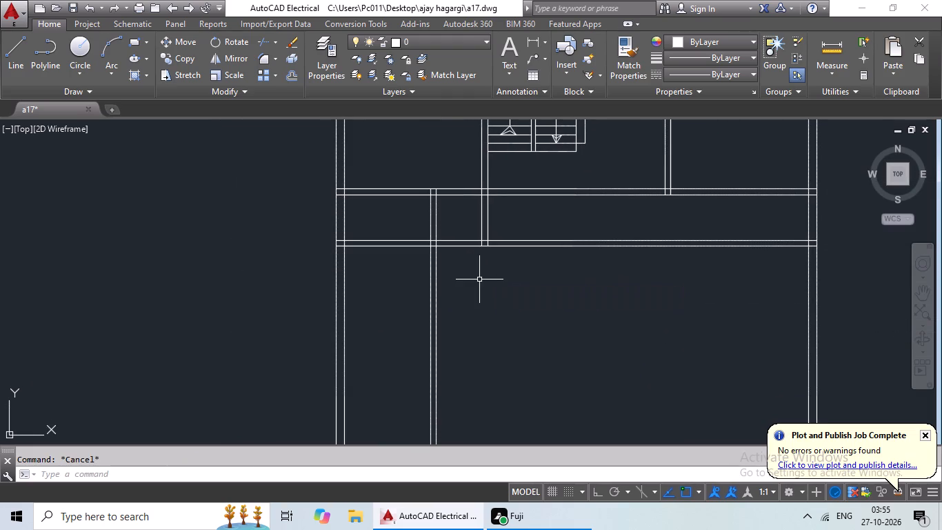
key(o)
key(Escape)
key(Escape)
Trim both lines of the leftmost vertical partition below the second horizontal partition.
text(tr)
key(space)
key(space)
drag(479, 285, 434, 354)
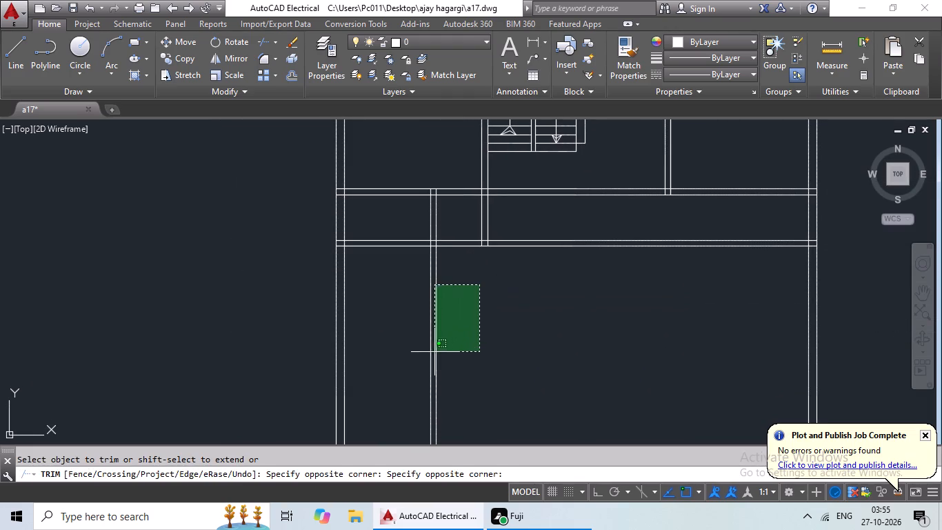
drag(434, 354, 413, 391)
middle_drag(494, 342, 505, 328)
middle_drag(505, 324, 508, 286)
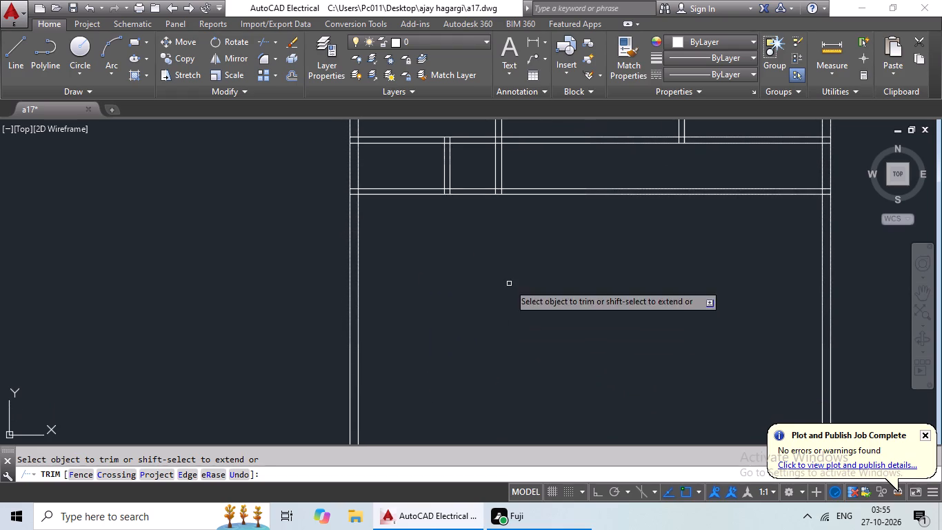
key(Escape)
key(Escape)
key(Escape)
key(Escape)
key(Escape)
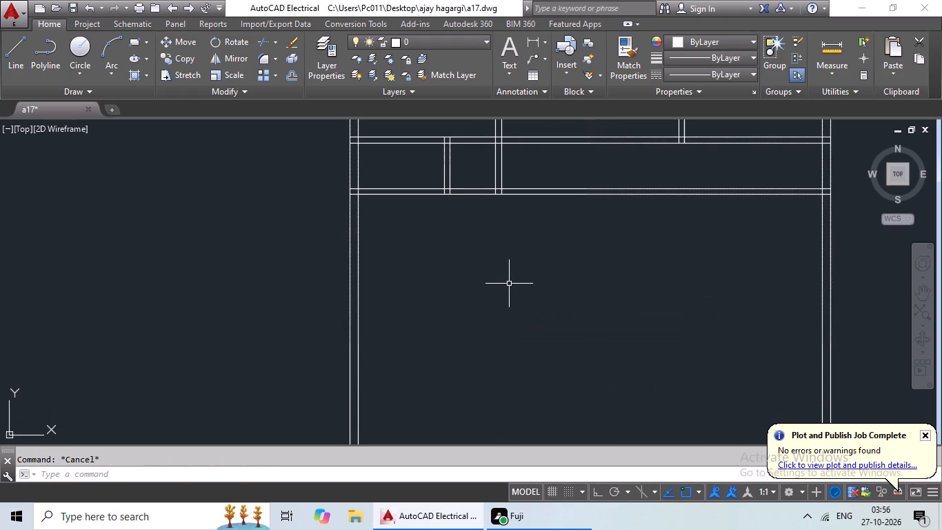
key(Escape)
key(Escape)
Offset the inner line of the left outer wall 10'5" to the right.
key(o)
key(Return)
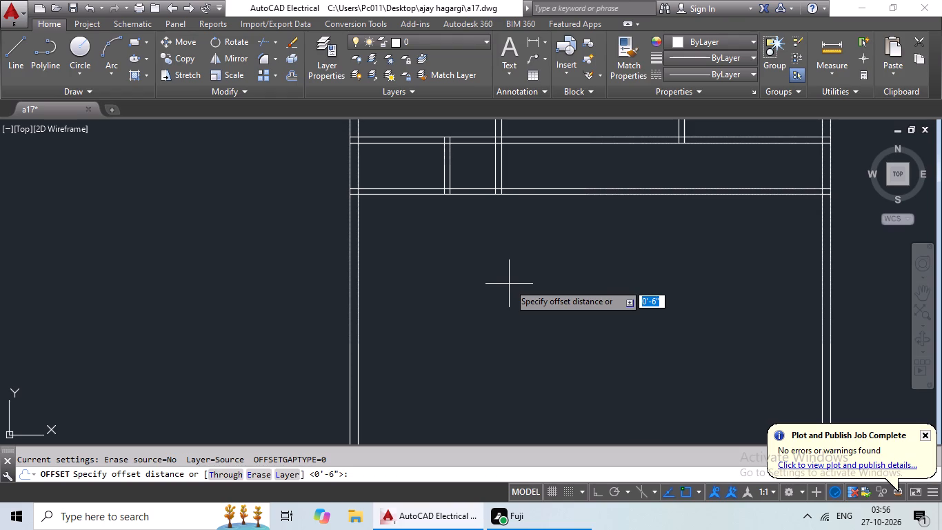
text(10'5")
key(Return)
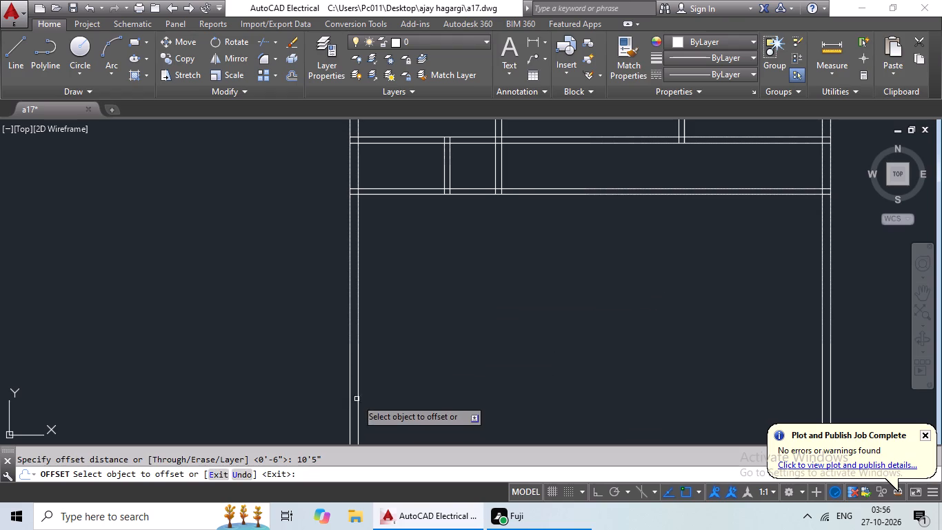
drag(359, 393, 368, 393)
click(488, 386)
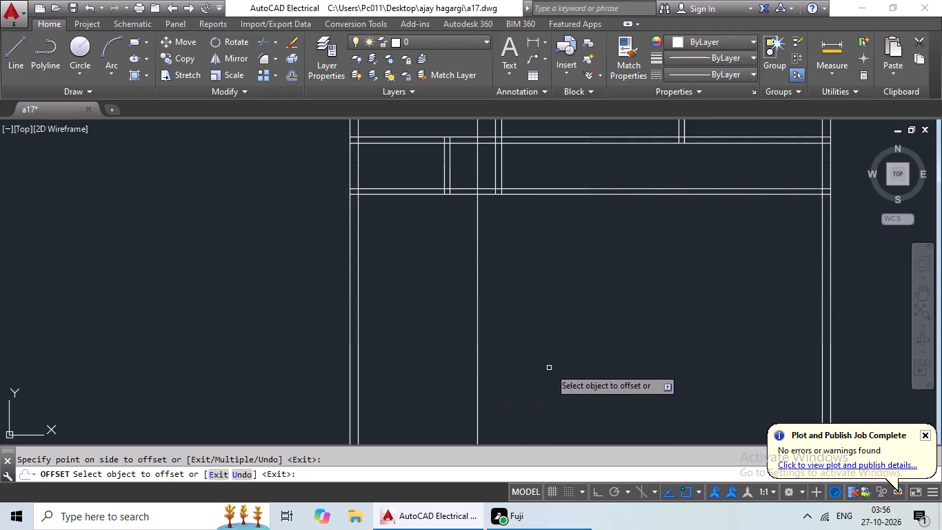
key(Escape)
key(Escape)
key(Escape)
key(Escape)
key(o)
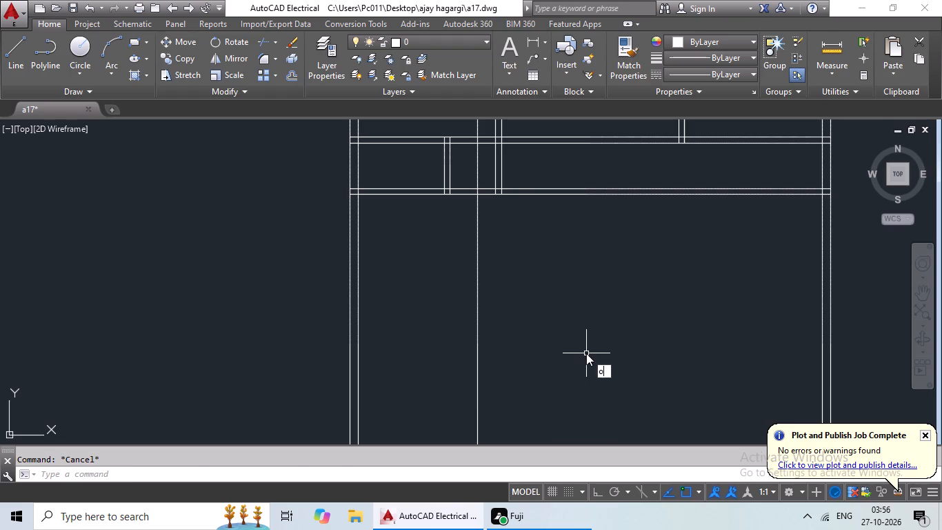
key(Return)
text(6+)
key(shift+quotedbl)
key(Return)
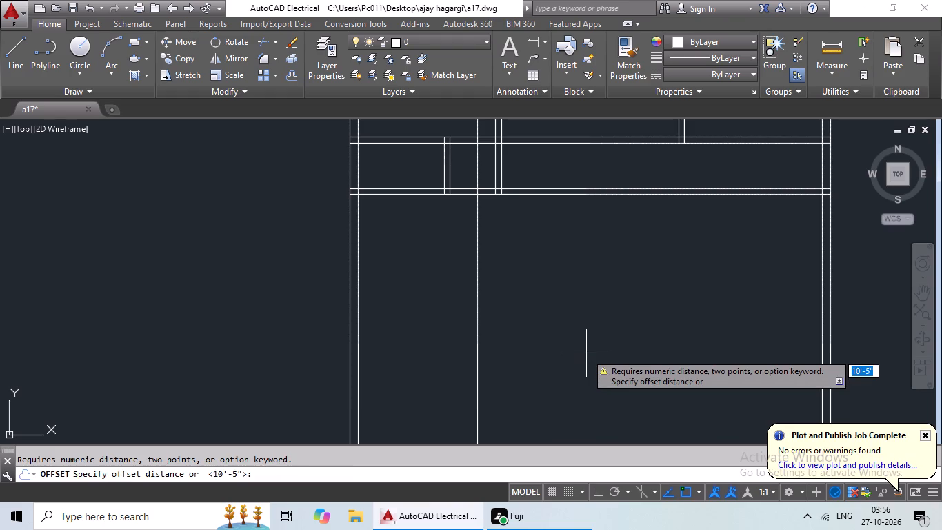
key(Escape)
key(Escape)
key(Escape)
Offset the new vertical line 6" to the right to form a vertical partition.
key(o)
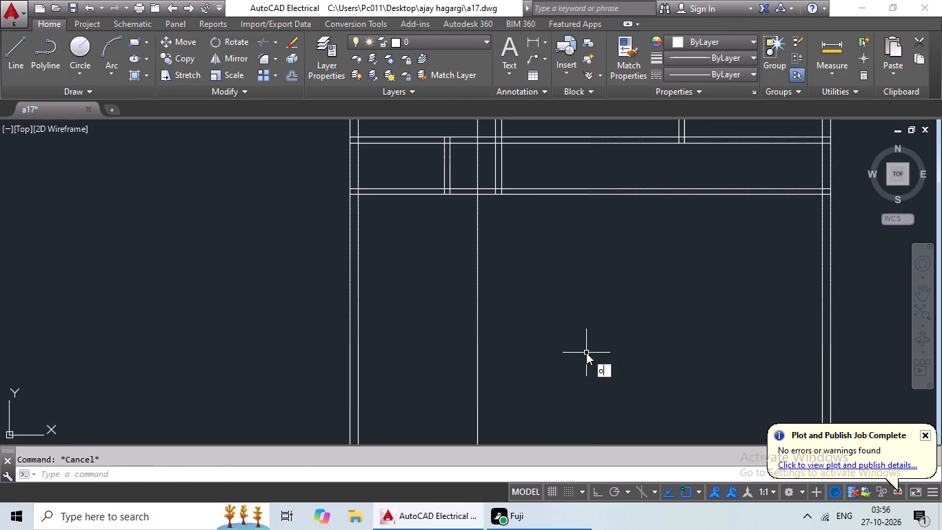
key(Return)
key(6)
key(shift+quotedbl)
key(Return)
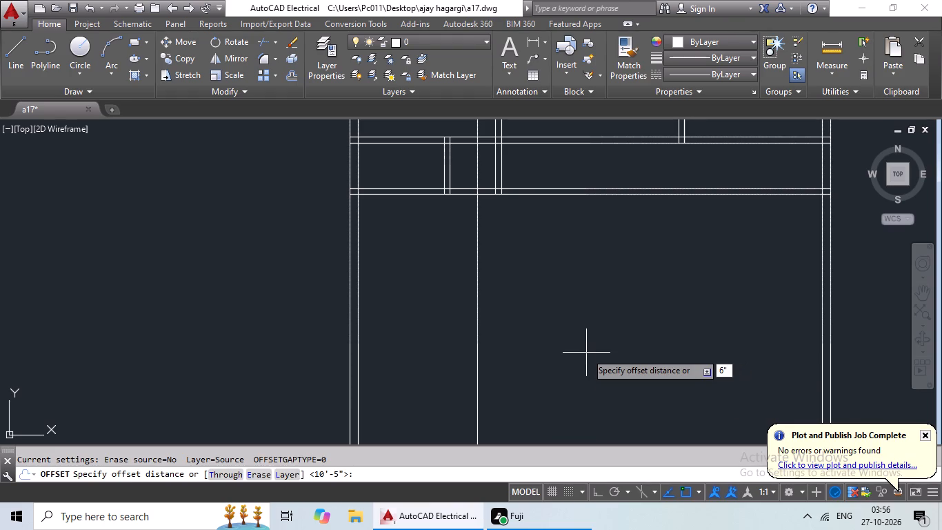
drag(478, 375, 485, 375)
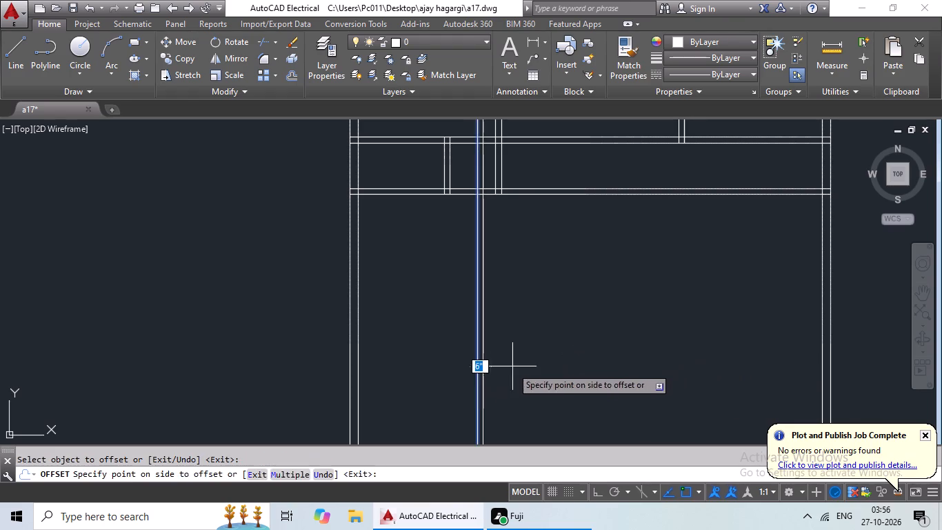
click(512, 366)
key(Escape)
key(Escape)
key(Escape)
Trim both lines of the new vertical partition above the second horizontal partition.
text(tr)
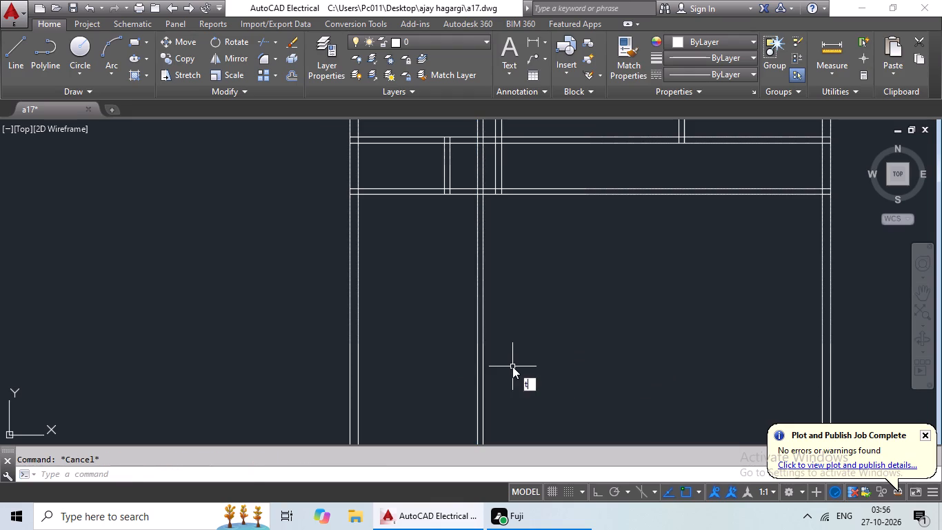
key(space)
key(space)
scroll(478, 169, up, 3)
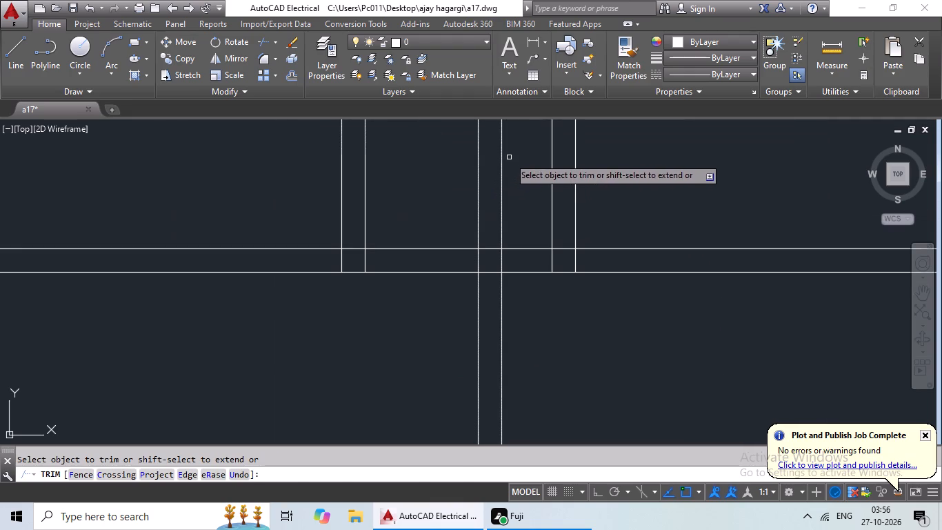
drag(519, 161, 436, 236)
scroll(476, 198, down, 2)
middle_drag(477, 194, 434, 308)
middle_drag(518, 417, 501, 235)
middle_drag(502, 254, 501, 198)
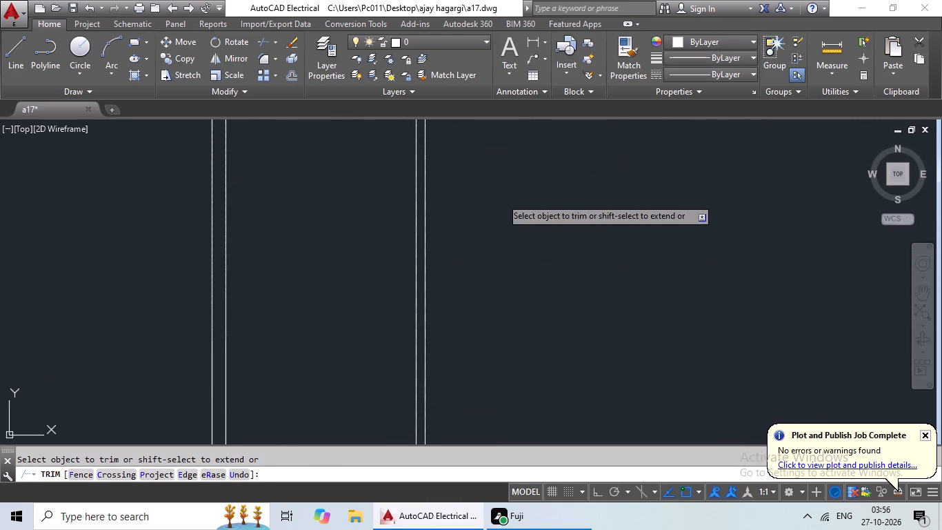
key(Escape)
key(Escape)
key(Escape)
key(Escape)
scroll(501, 198, down, 3)
middle_drag(501, 198, 460, 222)
key(Escape)
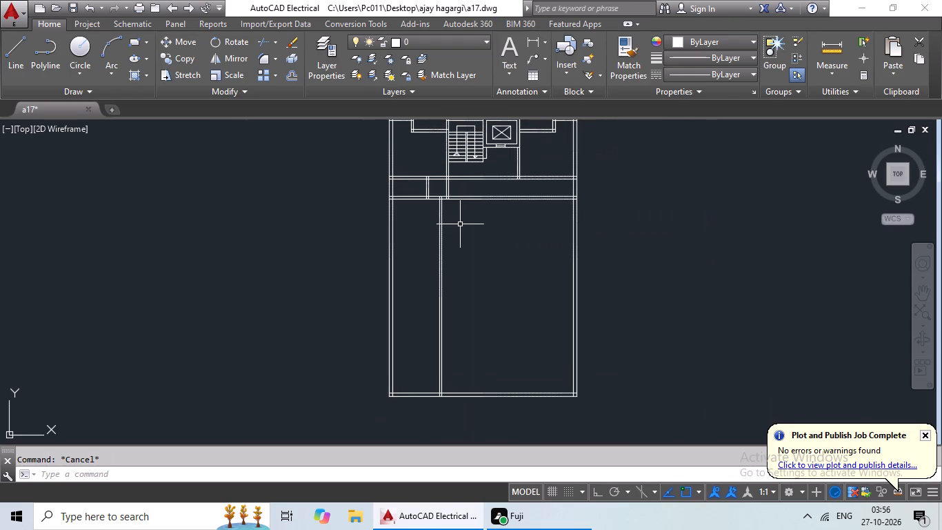
key(Escape)
key(Escape)
Offset the lower line of the second horizontal partition 12'6" downward.
key(o)
key(Return)
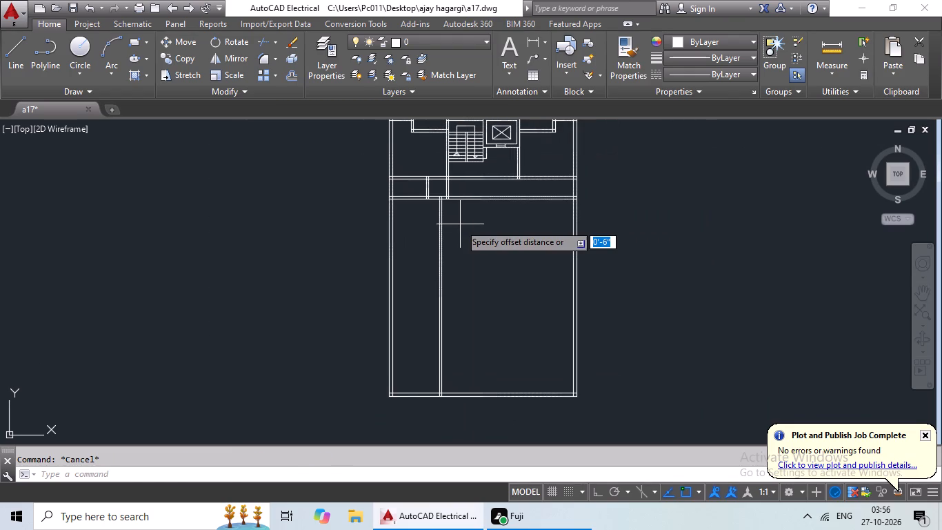
text(12'6)
key(shift+quotedbl)
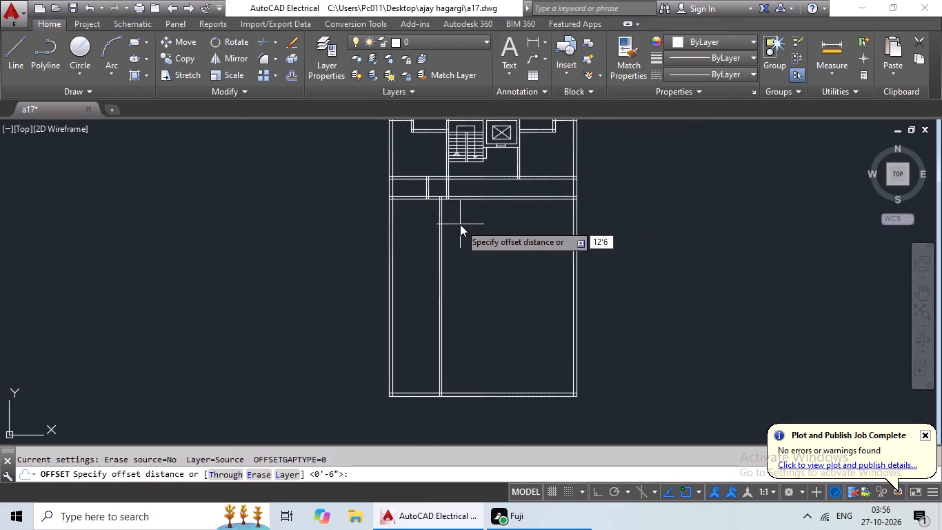
key(Return)
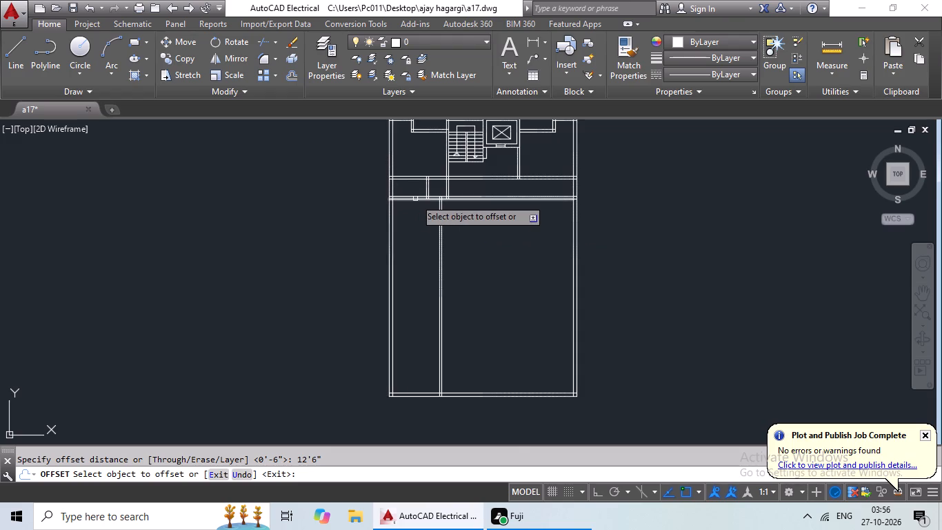
scroll(415, 199, up, 4)
click(415, 198)
click(423, 242)
scroll(432, 242, down, 4)
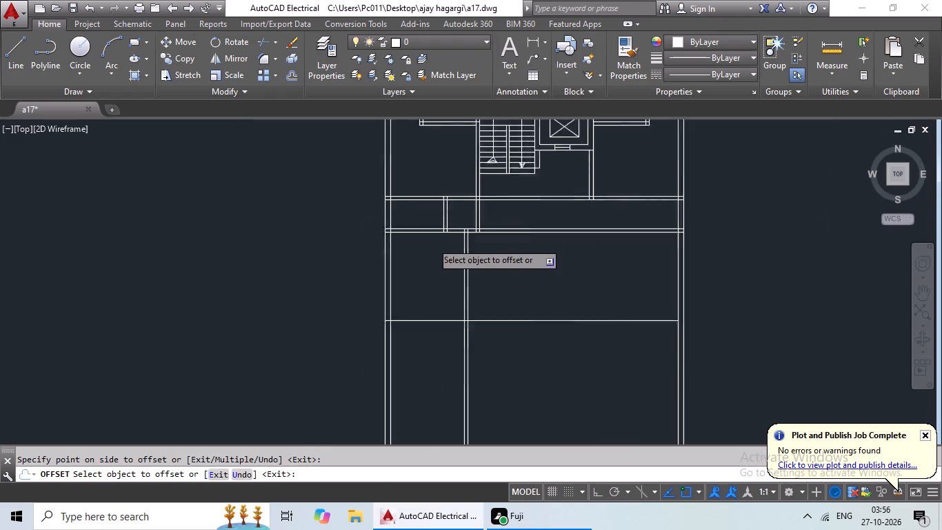
middle_drag(435, 242, 440, 228)
key(Escape)
key(Escape)
Offset the new horizontal line 6" downward to form a third horizontal partition.
key(o)
key(Return)
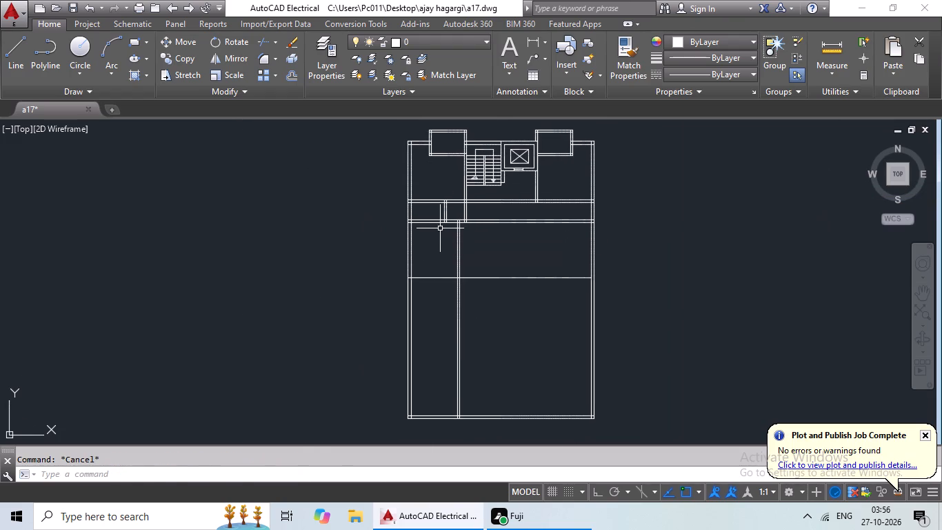
key(6)
key(shift+quotedbl)
key(Return)
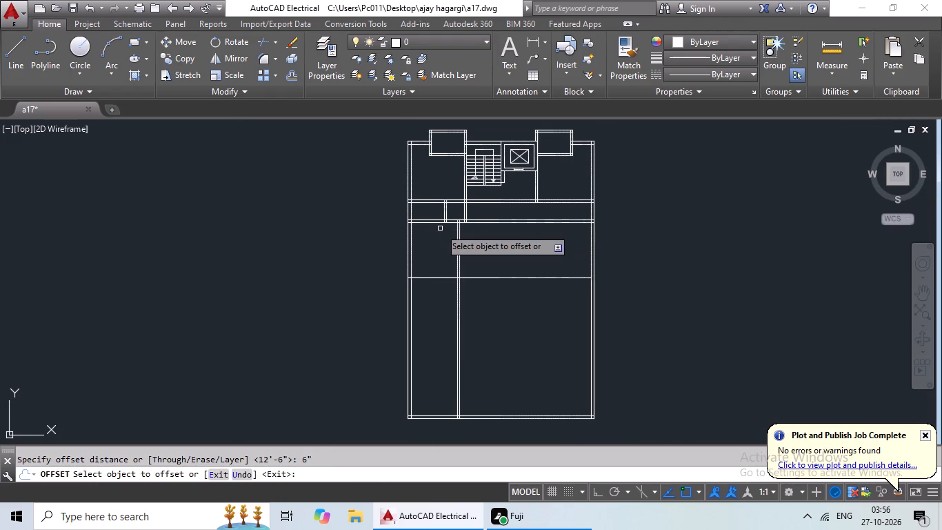
click(421, 278)
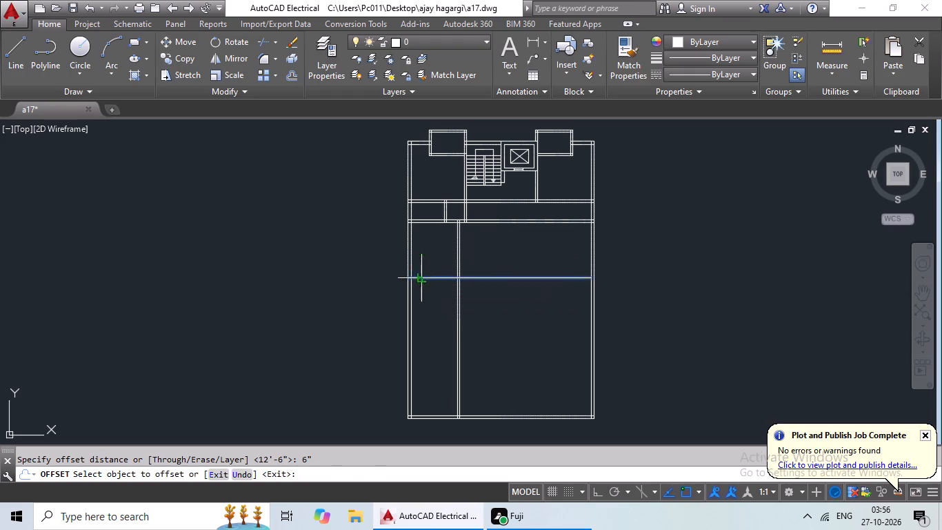
click(421, 302)
middle_drag(441, 301, 388, 311)
scroll(392, 312, up, 2)
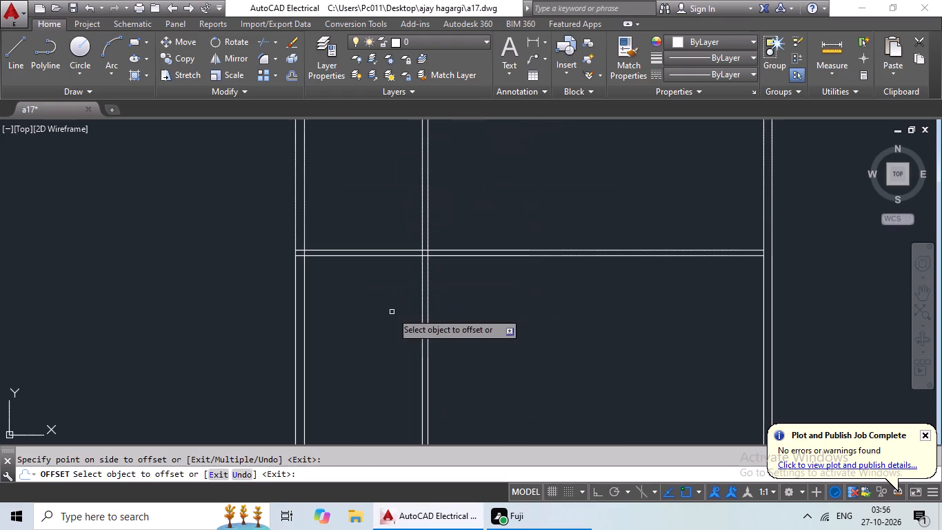
key(Escape)
key(Escape)
key(Escape)
key(Escape)
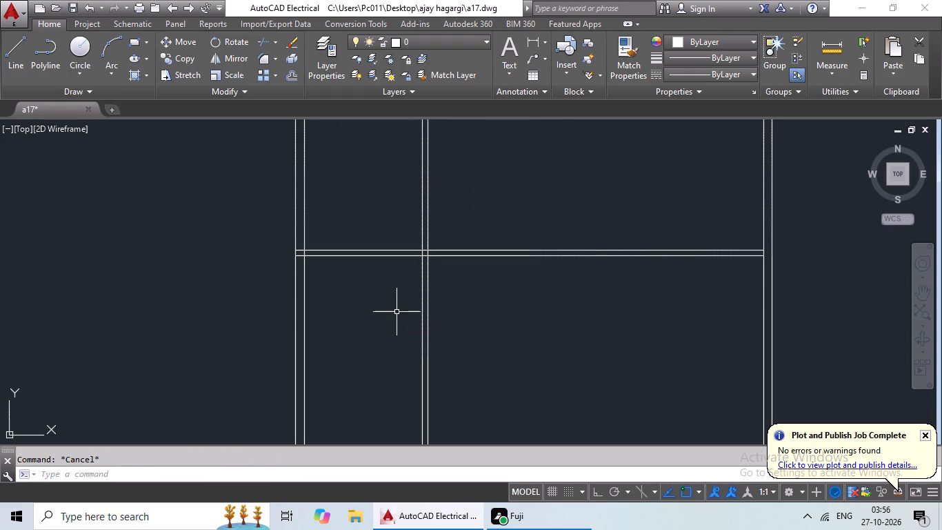
key(Escape)
key(Escape)
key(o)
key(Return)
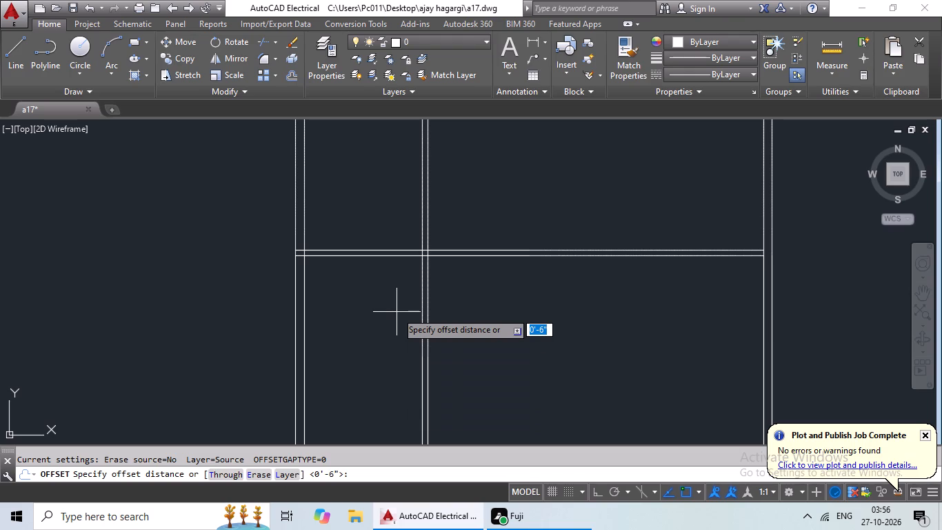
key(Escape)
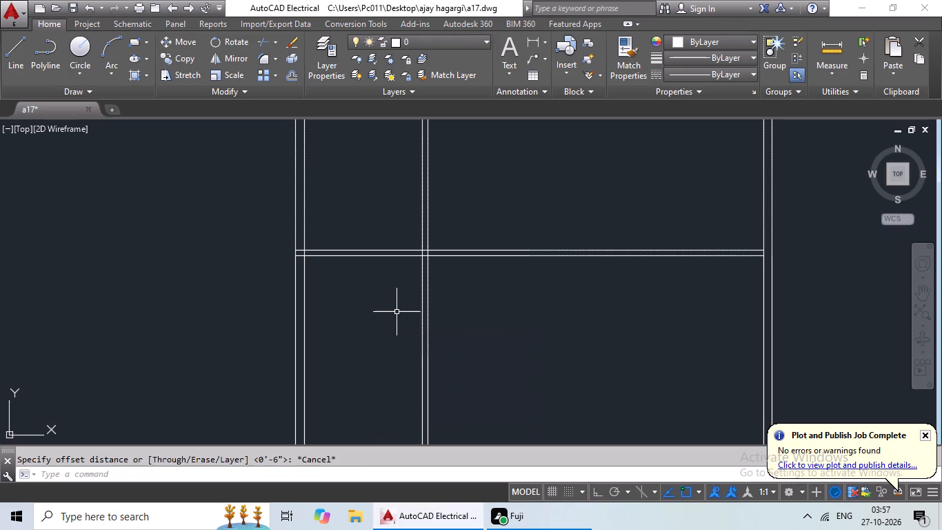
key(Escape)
Offset the lower line of the third horizontal partition 7'6" downward.
key(o)
key(Return)
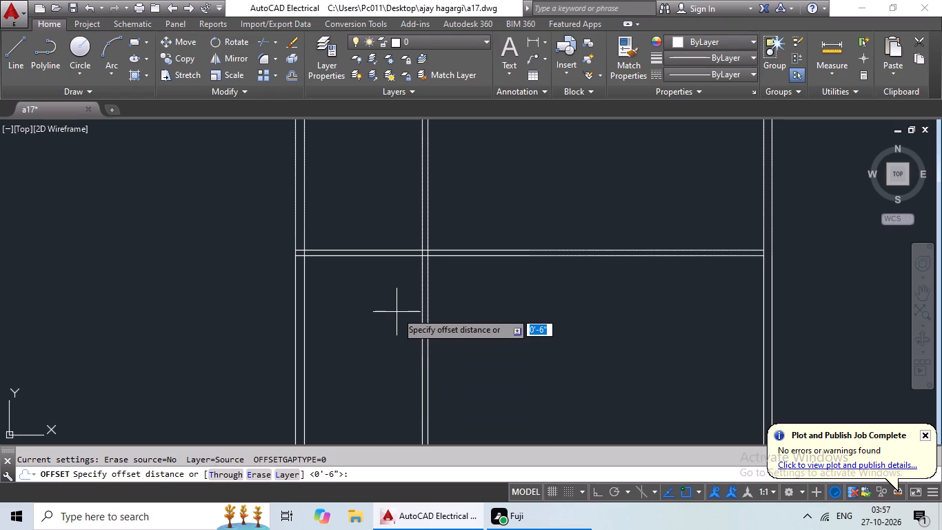
text(7'6)
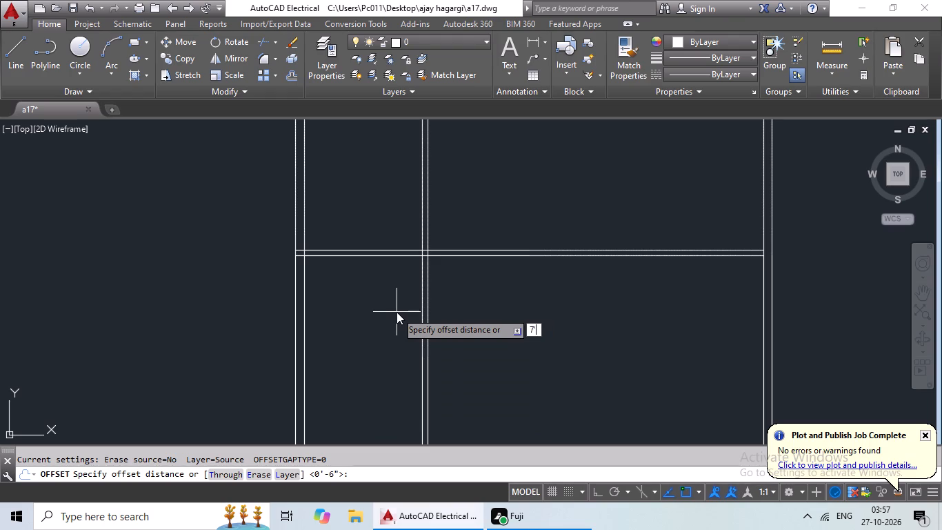
key(shift+quotedbl)
key(Return)
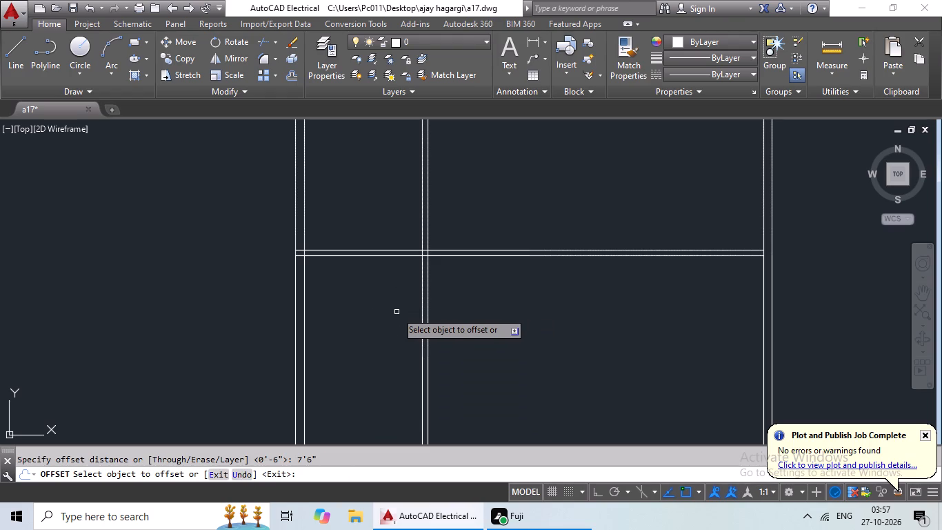
click(361, 255)
click(368, 288)
key(Escape)
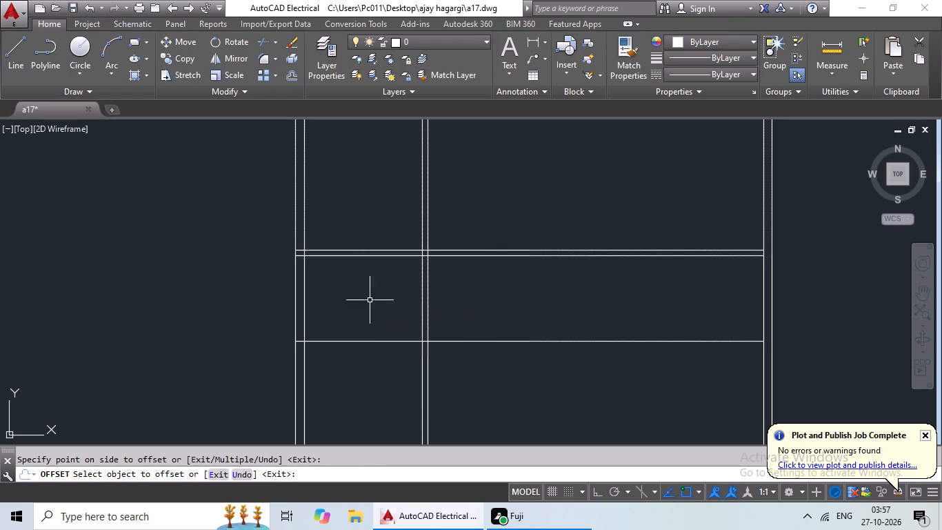
key(Escape)
key(Escape)
key(Escape)
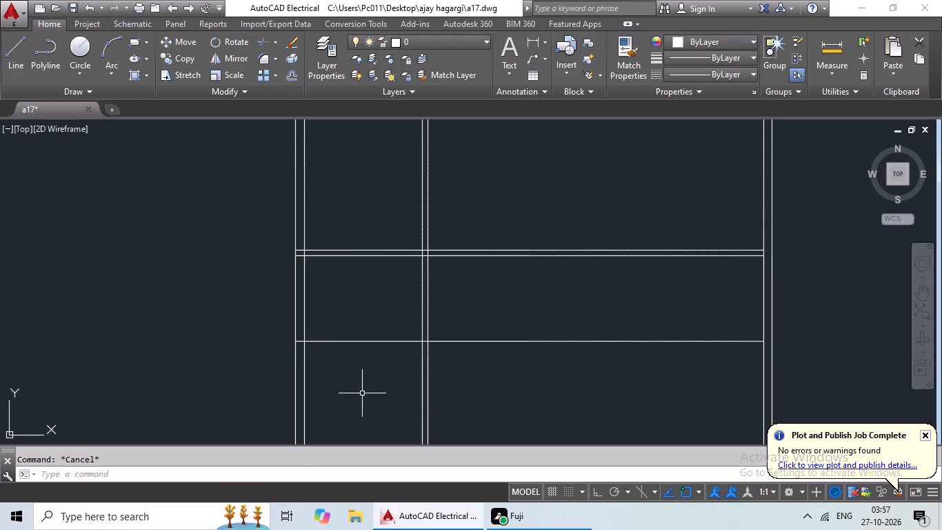
Offset the newest horizontal line 6" downward to form a fourth horizontal partition.
key(o)
key(Return)
text(6")
key(Return)
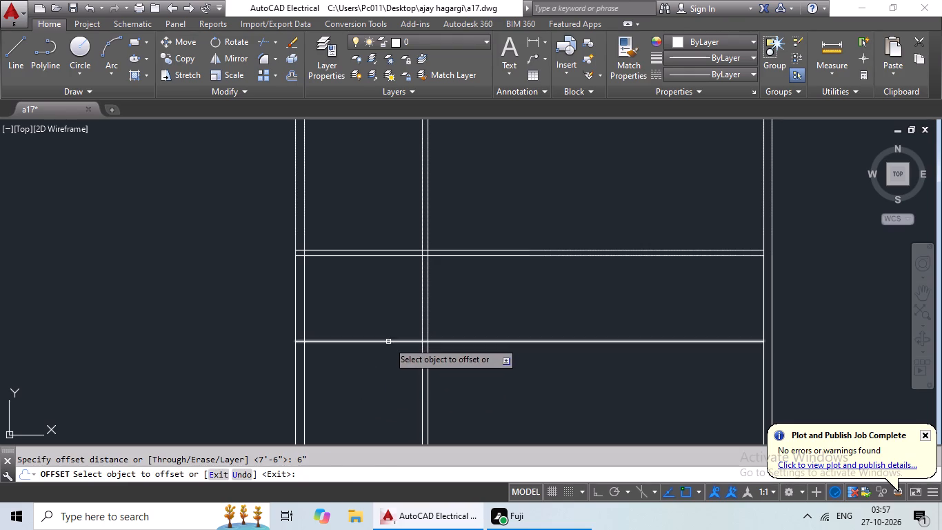
click(388, 342)
click(383, 375)
key(Escape)
key(Escape)
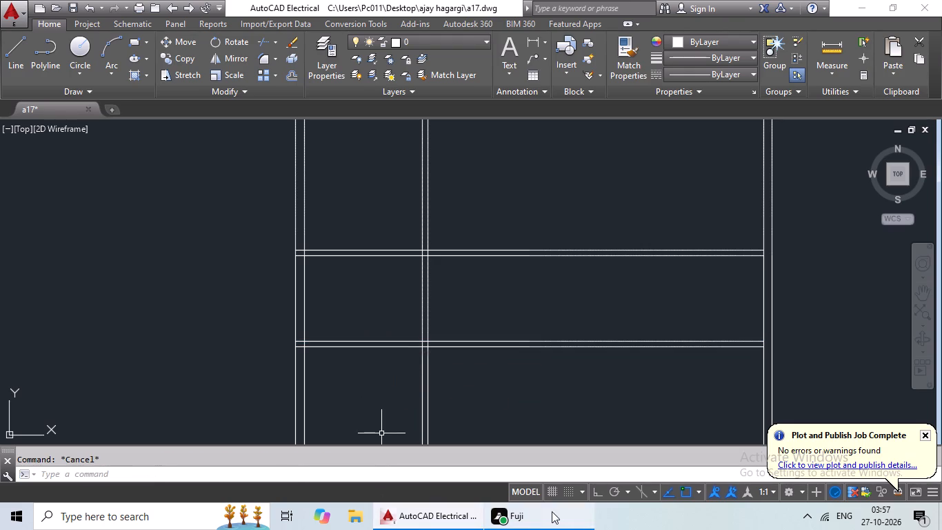
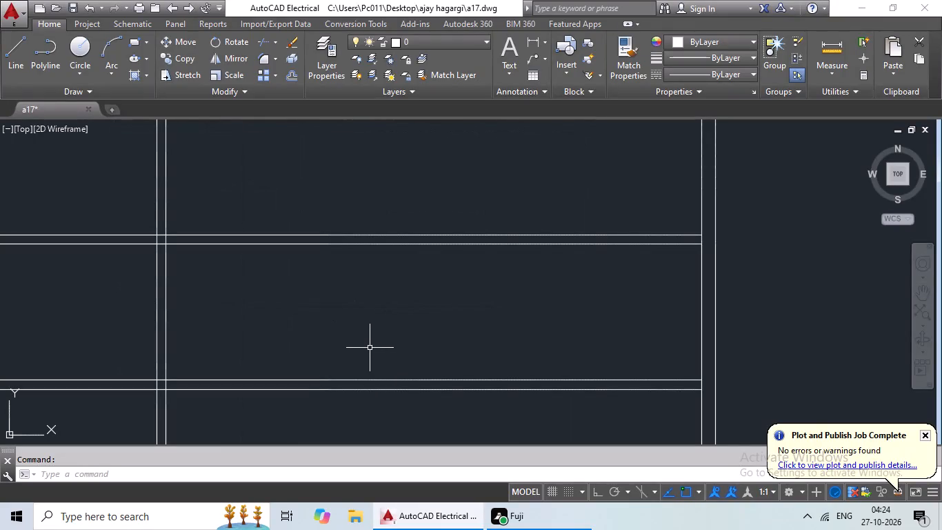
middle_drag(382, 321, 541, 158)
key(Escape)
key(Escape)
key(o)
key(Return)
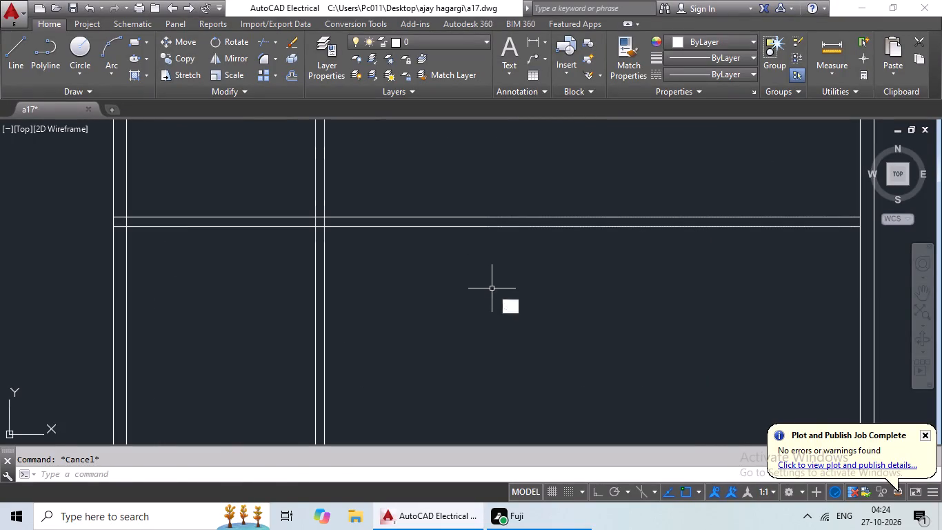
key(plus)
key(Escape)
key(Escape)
Offset the inner line of the left outer wall 6' to the right.
key(o)
key(Return)
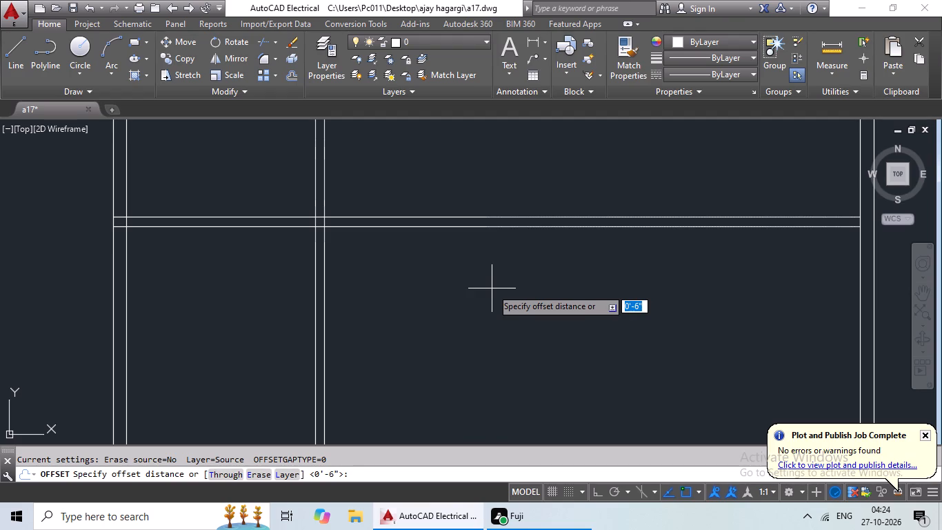
text(6')
key(Return)
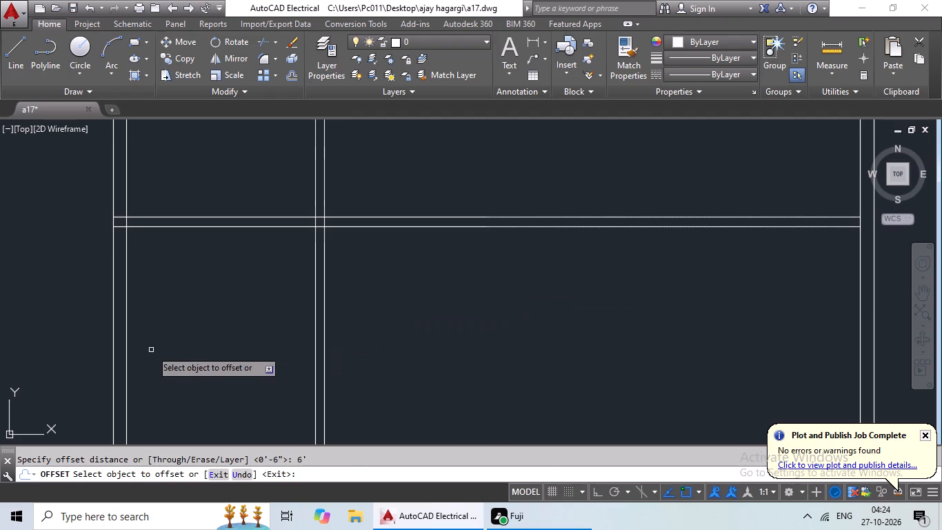
drag(126, 354, 137, 353)
click(250, 342)
key(Escape)
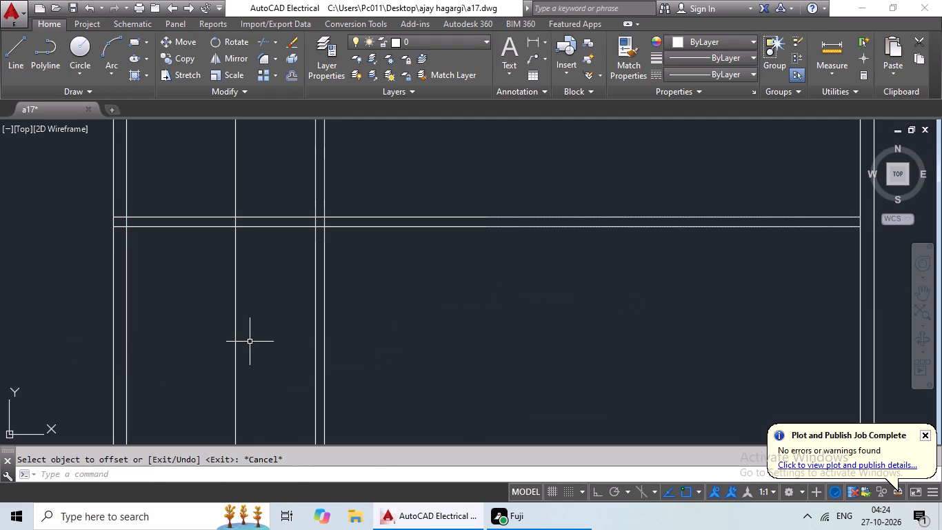
key(Escape)
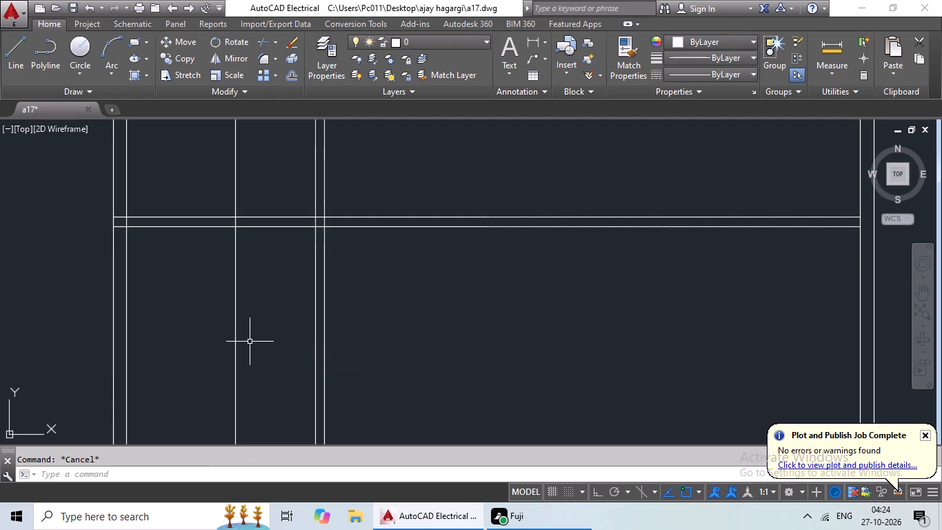
Offset the new vertical line 6" to the right to form another vertical partition.
scroll(259, 340, down, 1)
middle_drag(279, 300, 297, 265)
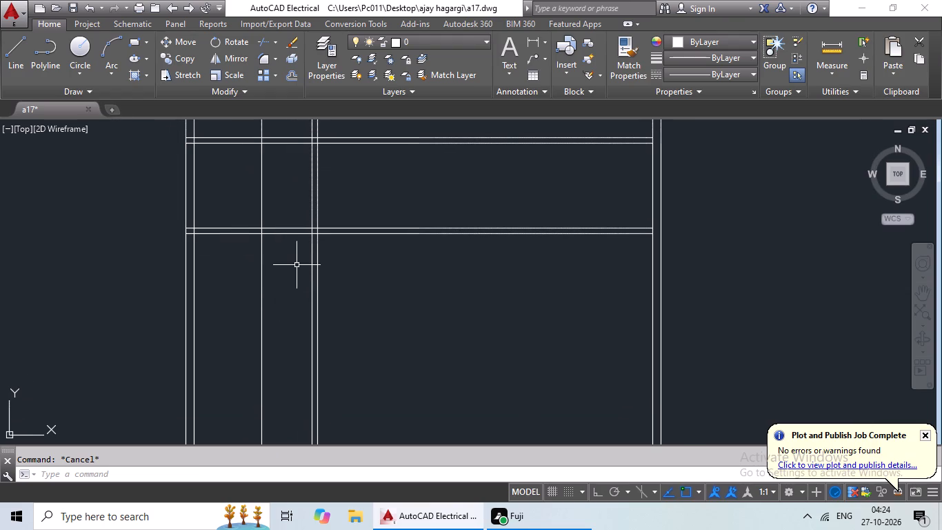
key(Escape)
key(Escape)
key(o)
key(Return)
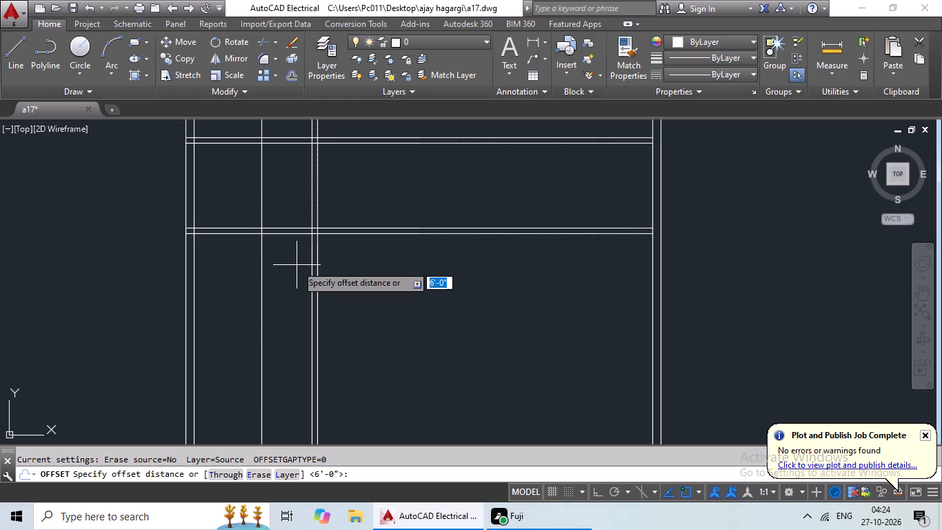
text(6")
key(Return)
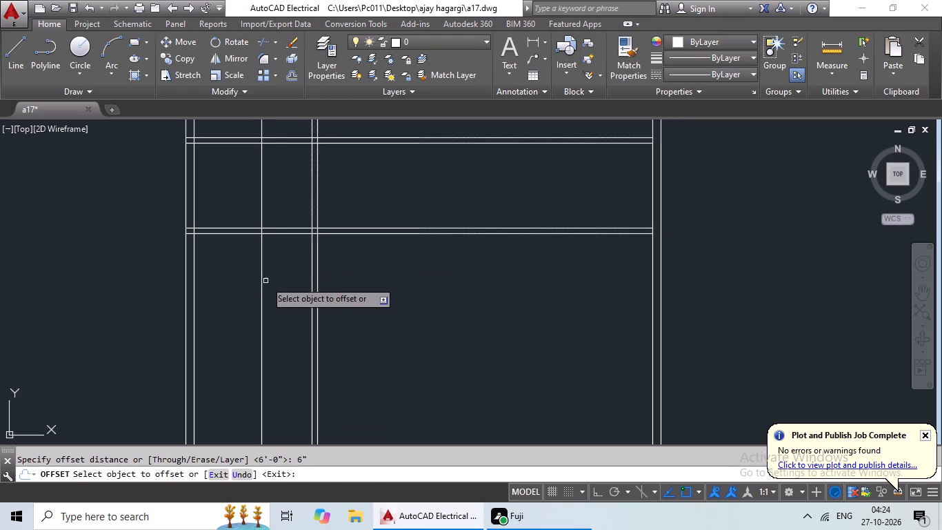
click(261, 286)
click(290, 277)
key(Escape)
key(Escape)
key(Escape)
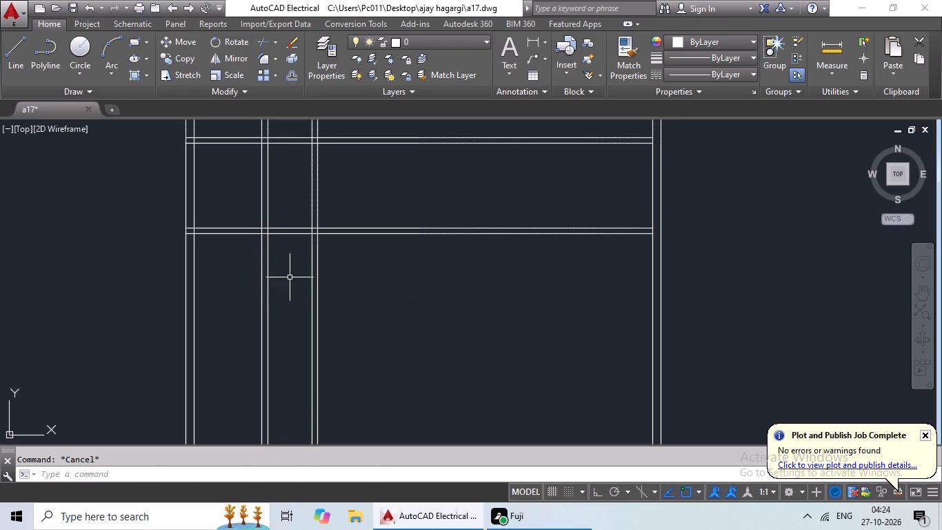
Offset the lower line of the fourth horizontal partition 6' downward.
key(o)
key(Return)
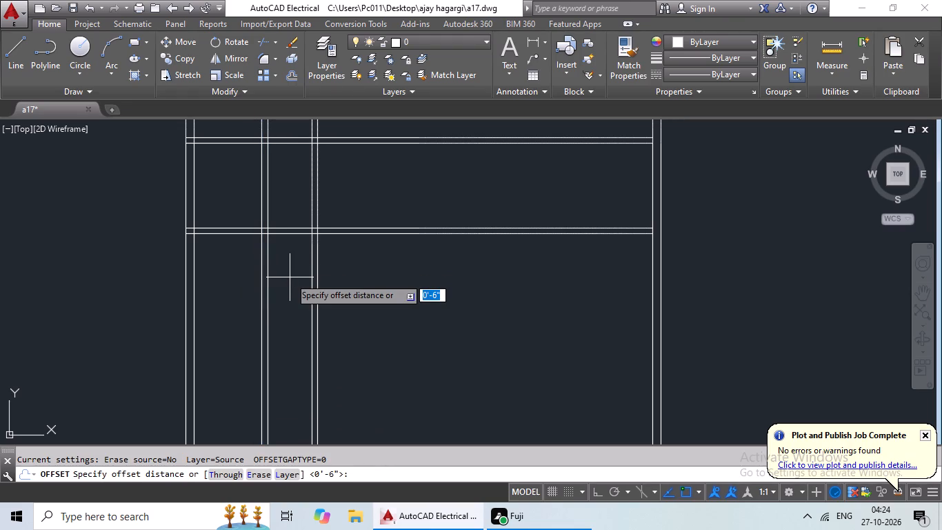
text(6')
key(Return)
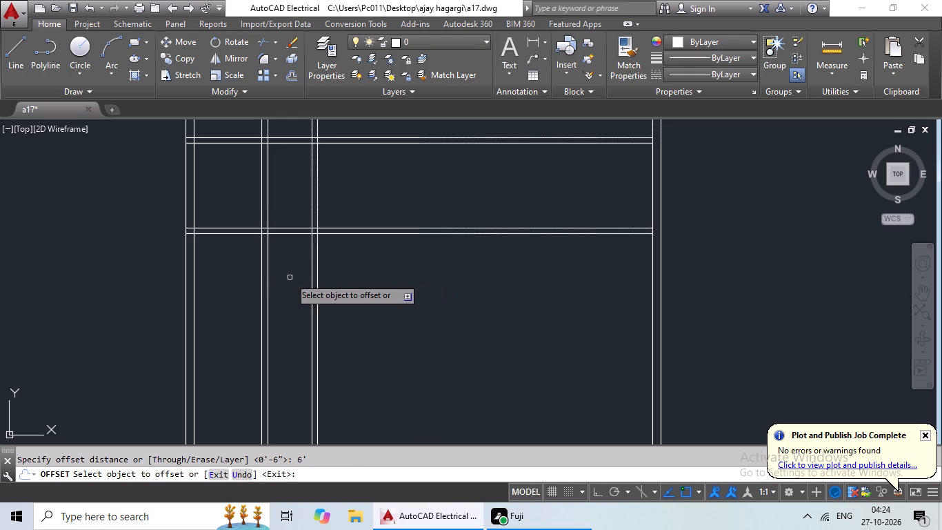
drag(256, 232, 252, 244)
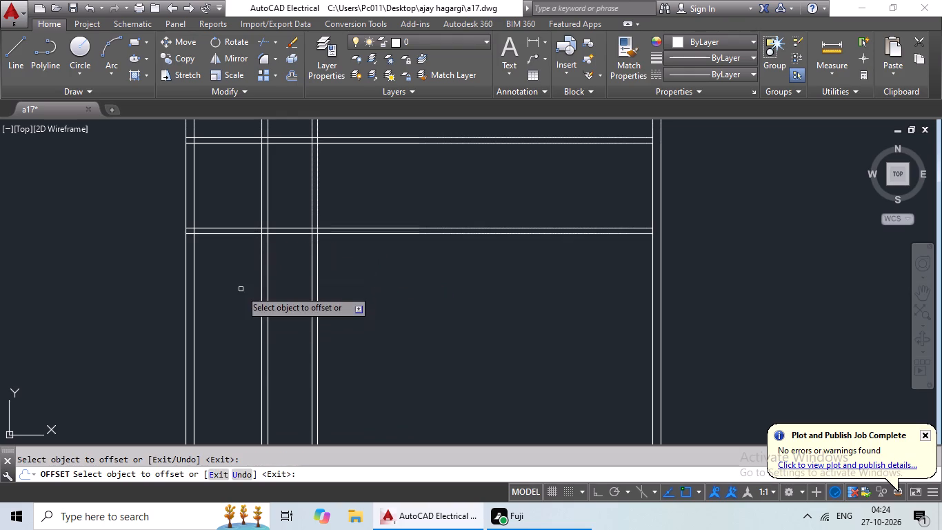
click(252, 235)
click(240, 271)
key(Escape)
key(Escape)
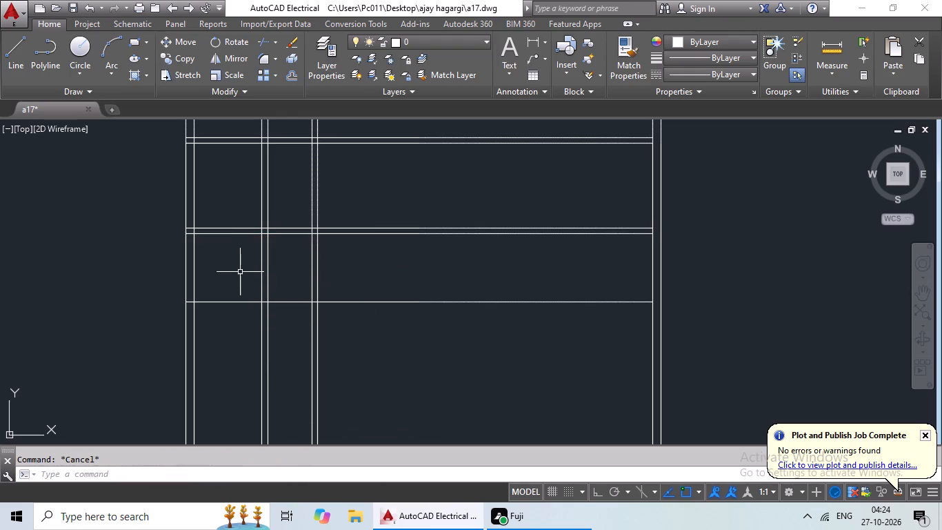
Offset the newest horizontal line 6" downward to form a fifth horizontal partition.
key(Escape)
key(o)
key(Return)
text(6")
key(Return)
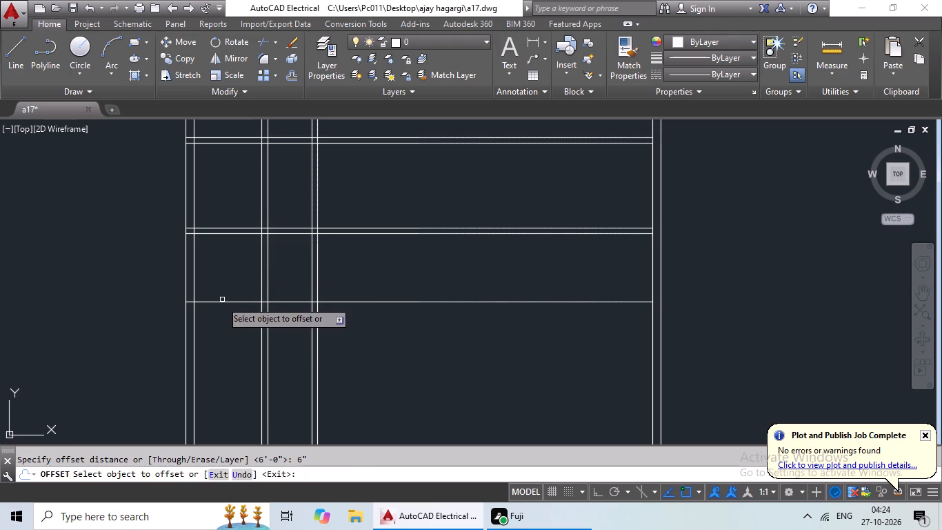
drag(221, 301, 221, 308)
click(219, 328)
key(Escape)
key(Escape)
key(Escape)
Trim the fifth horizontal partition between the two vertical partitions and from the second one to the right outer wall.
text(tr)
key(space)
key(space)
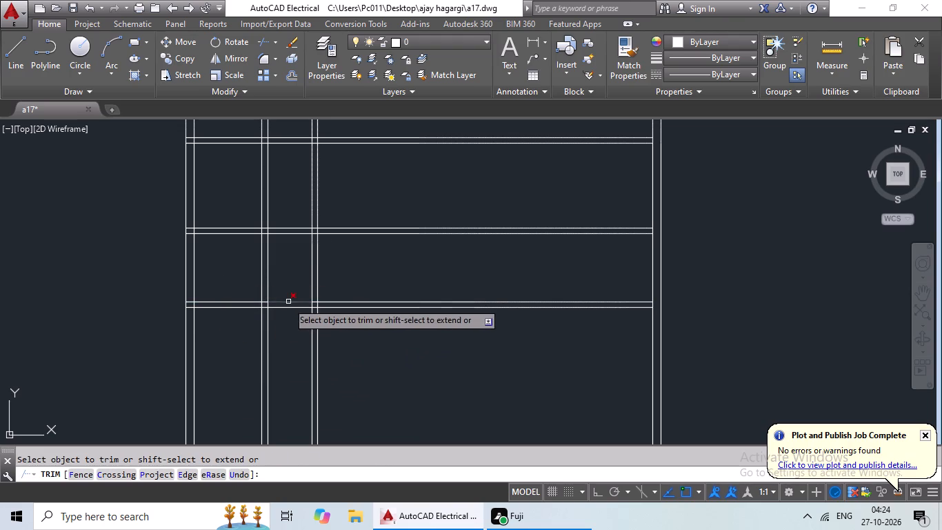
scroll(281, 310, up, 3)
drag(319, 235, 277, 362)
drag(277, 362, 292, 356)
drag(579, 245, 521, 358)
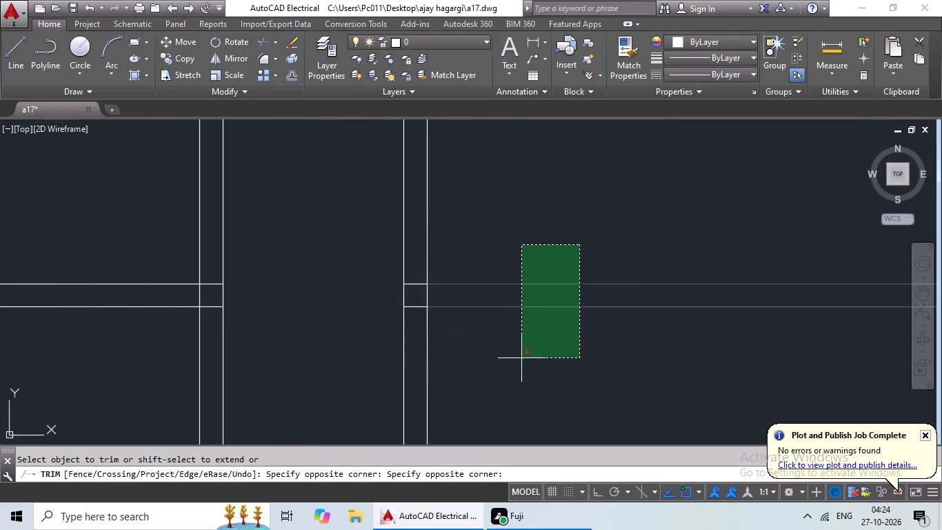
drag(521, 358, 520, 362)
drag(520, 362, 528, 360)
Trim the fourth horizontal partition between the second vertical partition and the right outer wall.
scroll(564, 340, down, 4)
scroll(597, 269, up, 1)
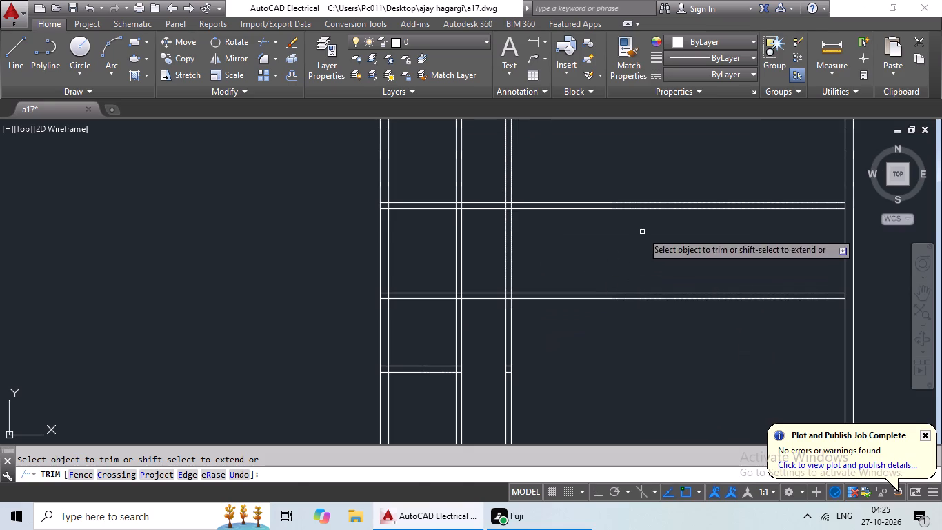
drag(642, 232, 561, 389)
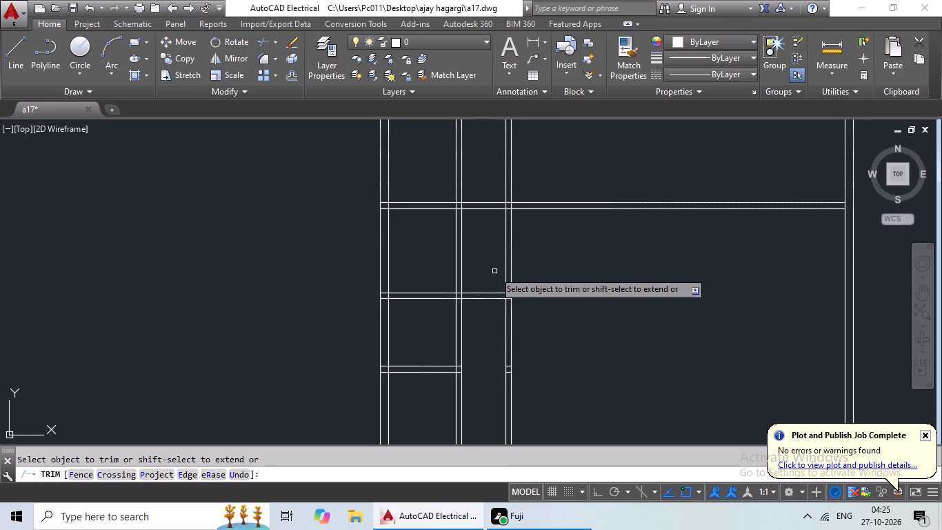
Trim the new vertical partition between the fifth horizontal partition and the bottom outer wall.
middle_drag(493, 334, 497, 304)
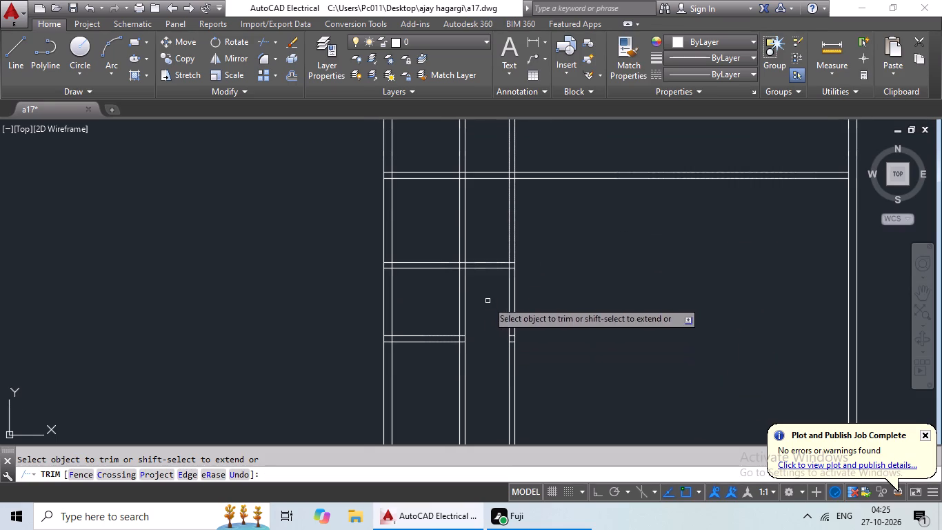
middle_drag(488, 301, 467, 335)
middle_drag(466, 364, 479, 294)
middle_drag(474, 319, 490, 256)
drag(500, 292, 447, 345)
middle_drag(675, 303, 614, 306)
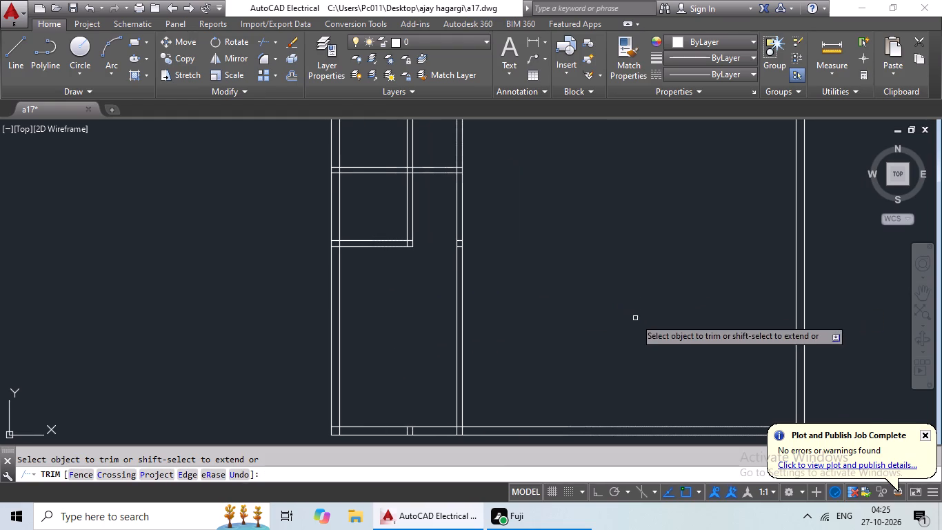
middle_drag(636, 318, 654, 290)
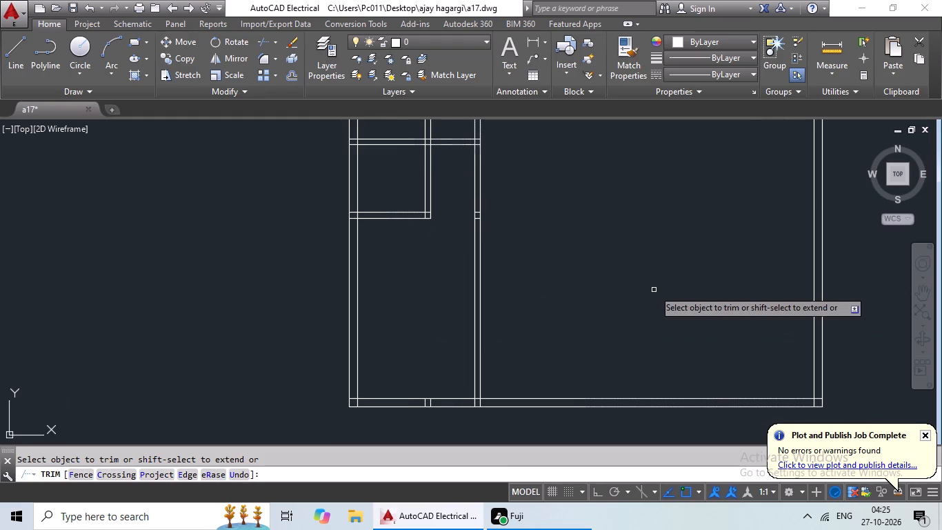
key(Escape)
key(Escape)
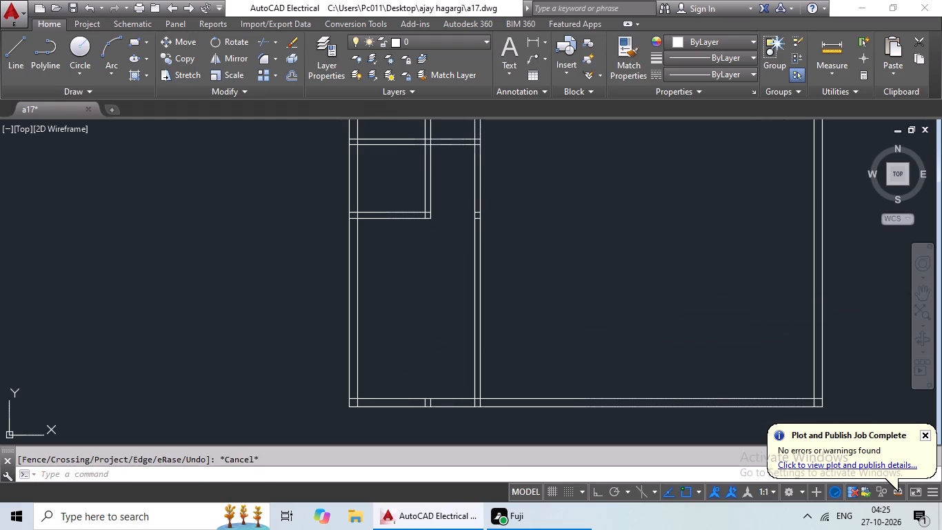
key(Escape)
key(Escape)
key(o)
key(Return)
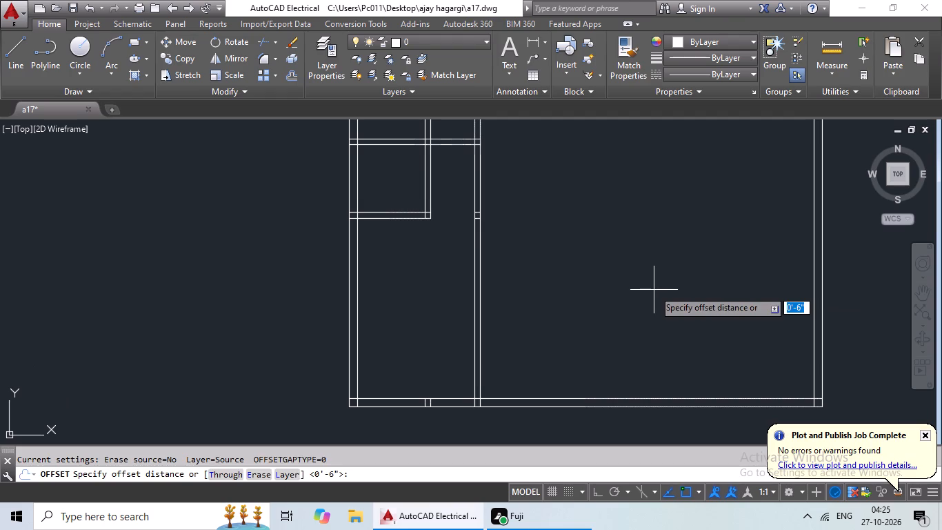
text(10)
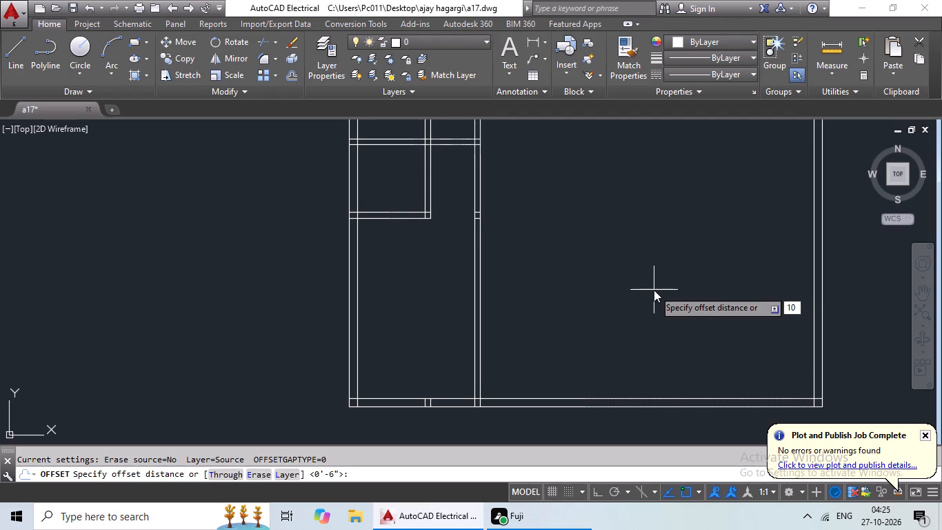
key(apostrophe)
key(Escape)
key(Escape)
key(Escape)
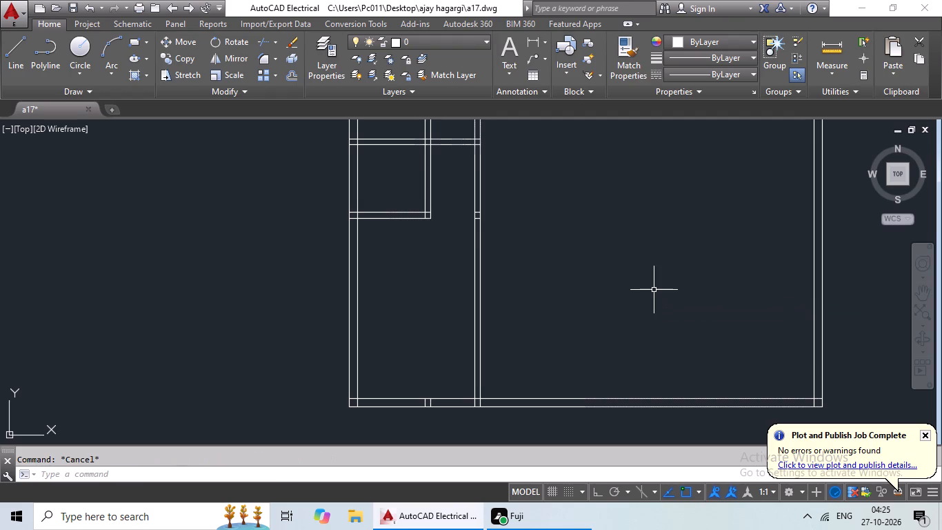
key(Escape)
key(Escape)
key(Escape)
Offset the inner line of the bottom outer wall 3'6" upward.
key(o)
key(Return)
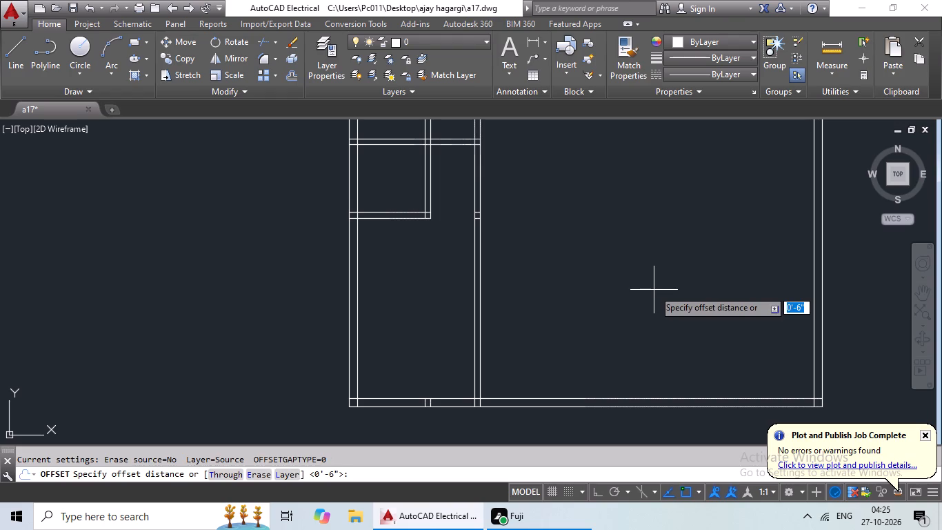
text(3'6)
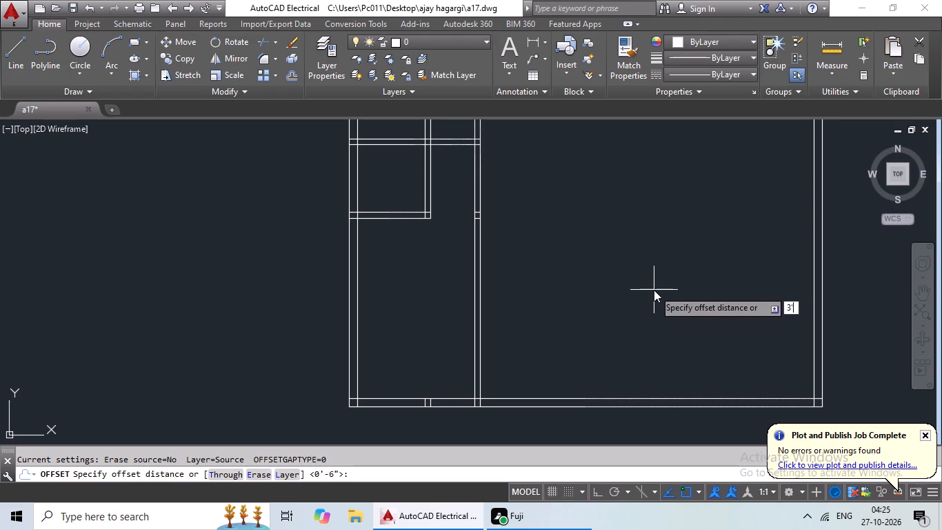
key(shift+quotedbl)
key(Return)
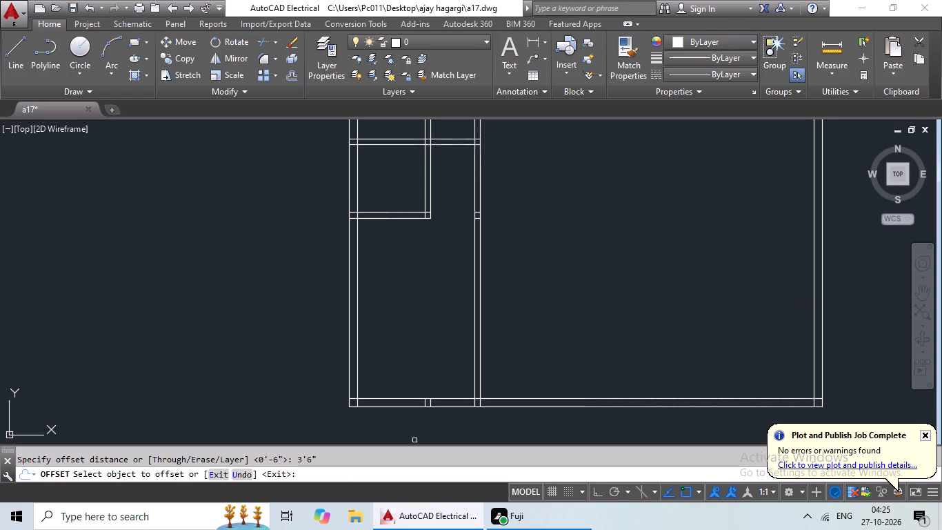
drag(405, 401, 406, 394)
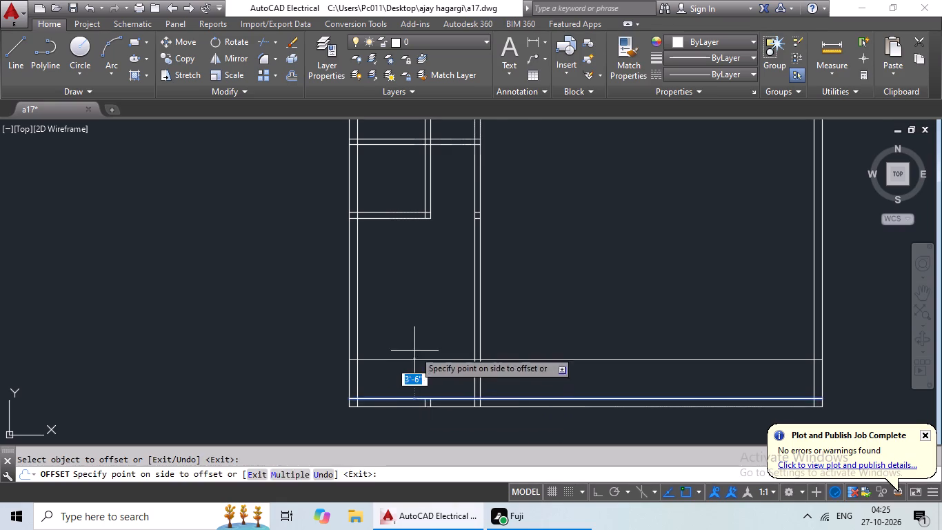
click(414, 351)
key(Escape)
key(Escape)
key(Escape)
Offset the new horizontal line 6" upward to form a partition above the bottom wall.
key(o)
key(Return)
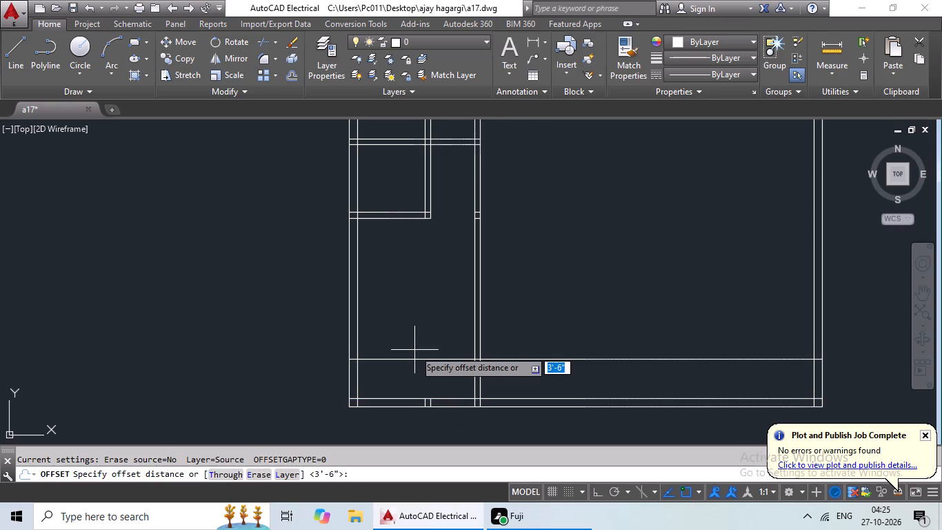
text(6")
key(Return)
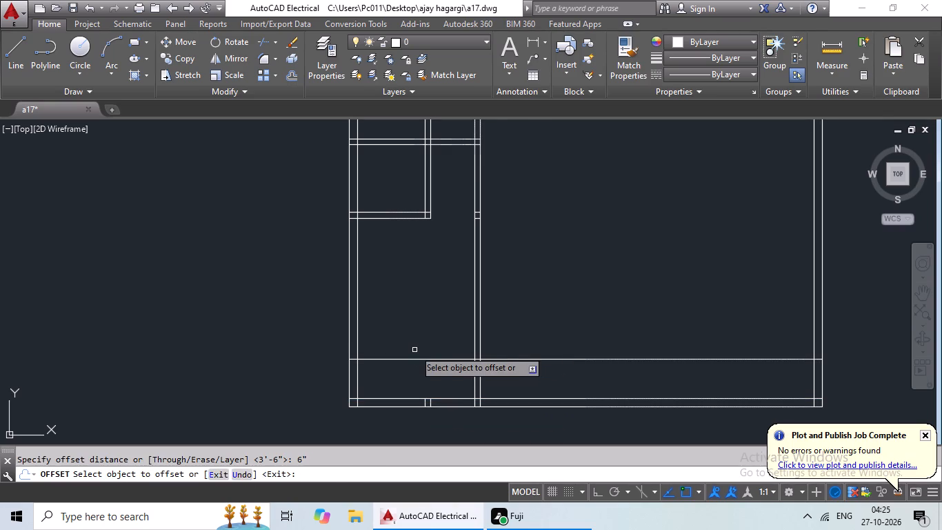
drag(411, 360, 419, 341)
click(427, 318)
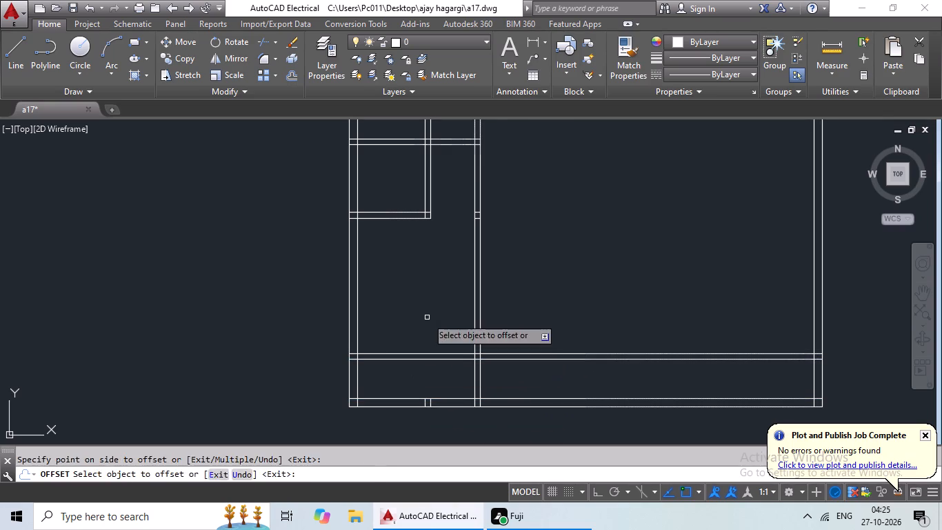
key(Escape)
key(Escape)
key(Escape)
Trim the partition above the bottom wall between the second vertical partition and the right outer wall.
text(tr)
key(space)
key(space)
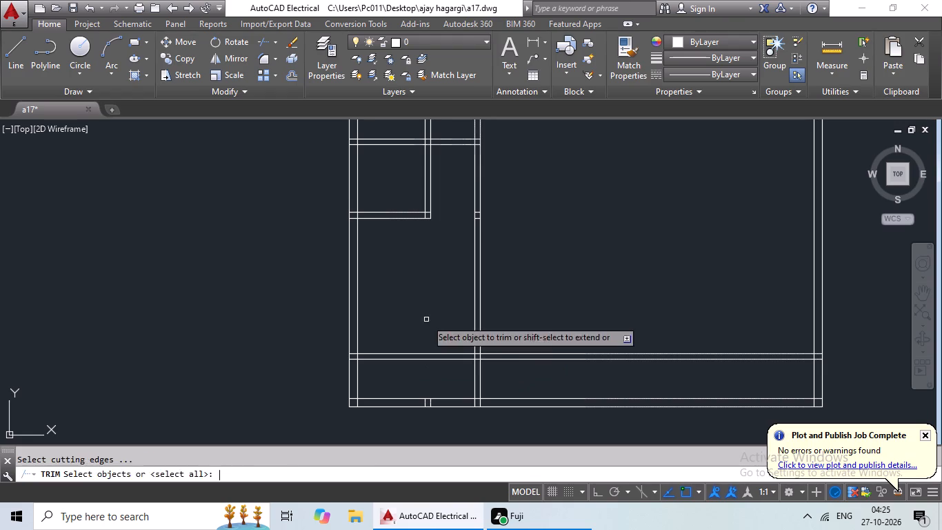
drag(627, 332, 548, 376)
click(548, 376)
middle_drag(598, 338, 568, 338)
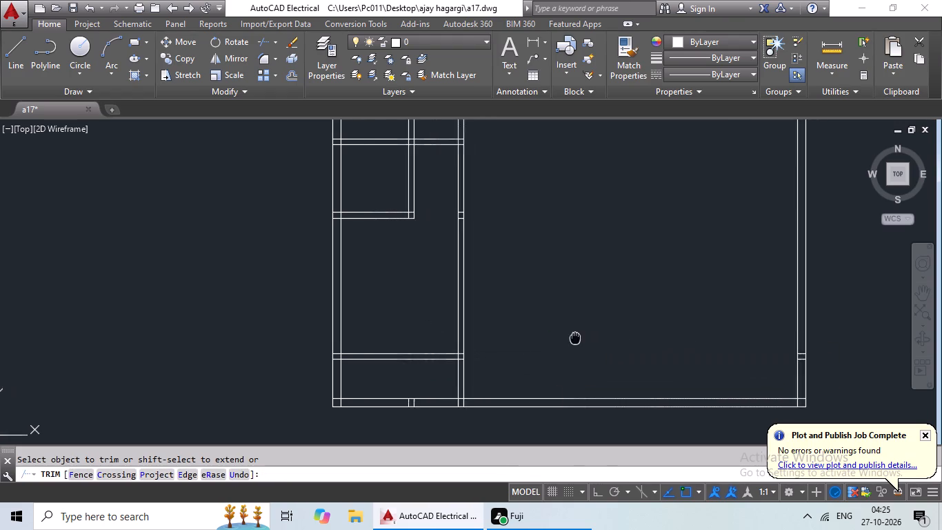
middle_drag(568, 338, 509, 339)
key(Escape)
key(Escape)
Erase the two leftover partition stubs inside the right outer wall, just above the bottom wall.
scroll(740, 361, up, 4)
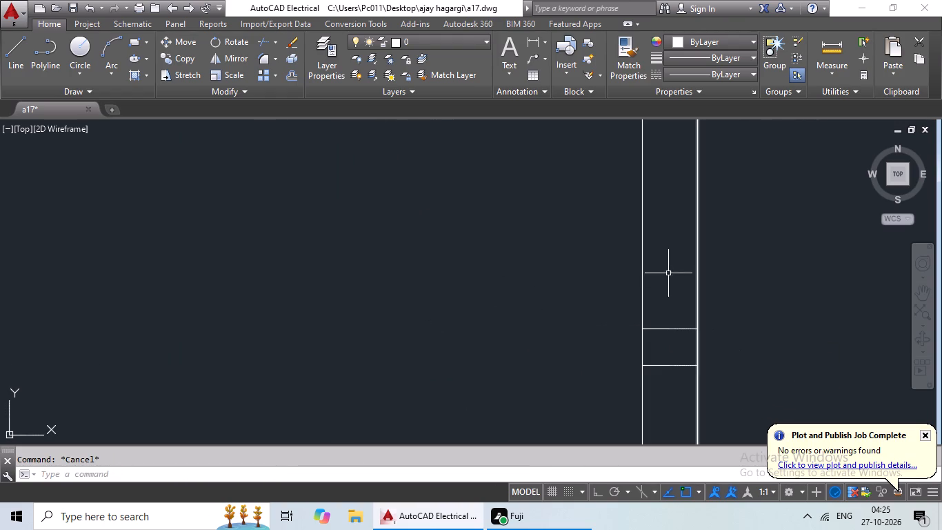
drag(668, 273, 654, 389)
key(Delete)
scroll(745, 348, down, 4)
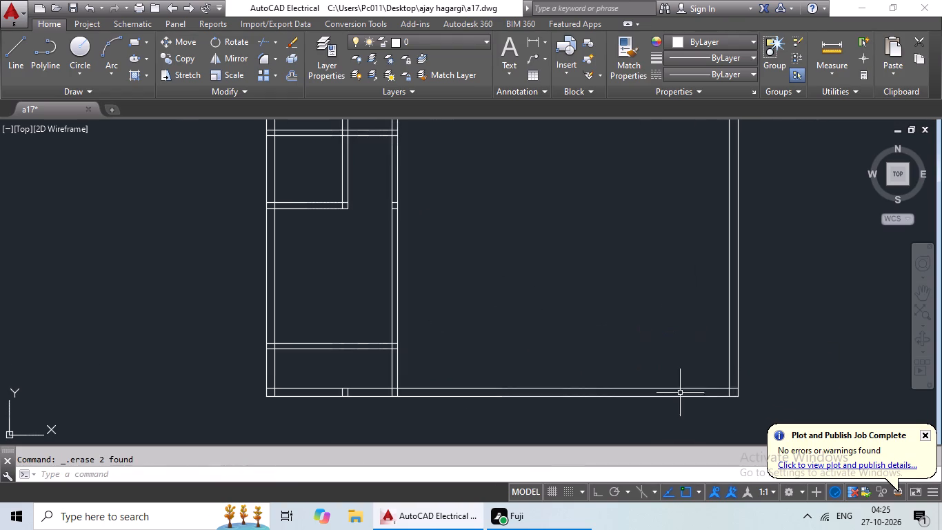
Erase the two leftover vertical stubs inside the bottom outer wall.
scroll(339, 393, up, 5)
drag(448, 405, 290, 420)
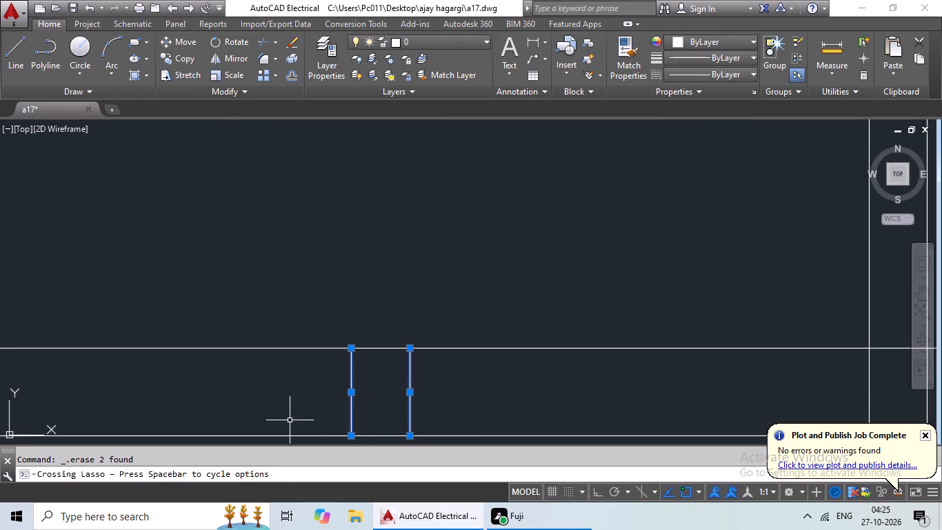
key(Delete)
scroll(392, 406, down, 4)
Erase the two leftover segments inside the second vertical partition, level with the fifth horizontal partition.
middle_drag(431, 331, 363, 411)
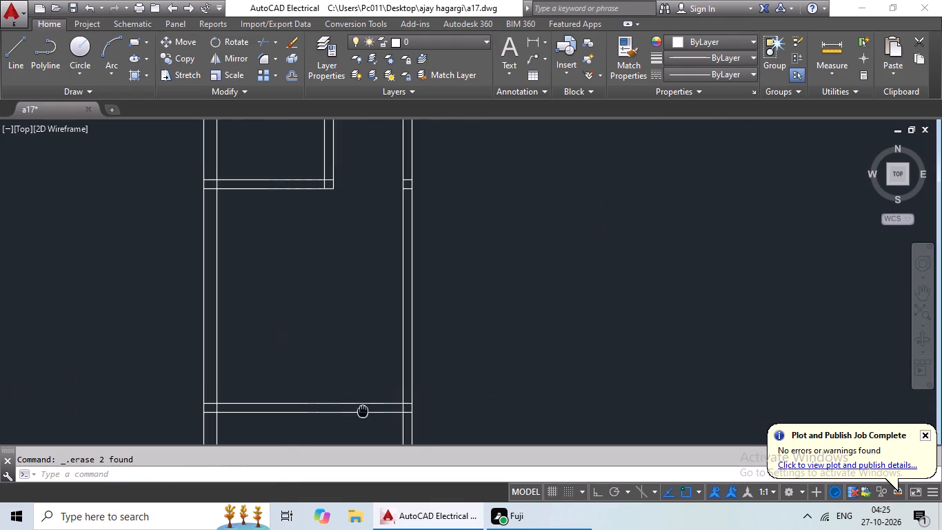
middle_drag(437, 212, 389, 341)
scroll(363, 308, up, 4)
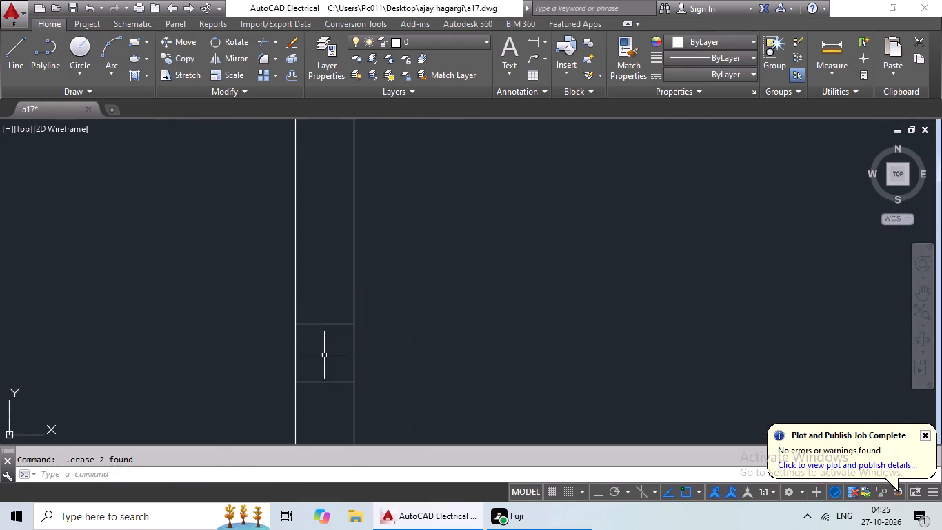
middle_drag(328, 298, 330, 231)
drag(343, 216, 326, 364)
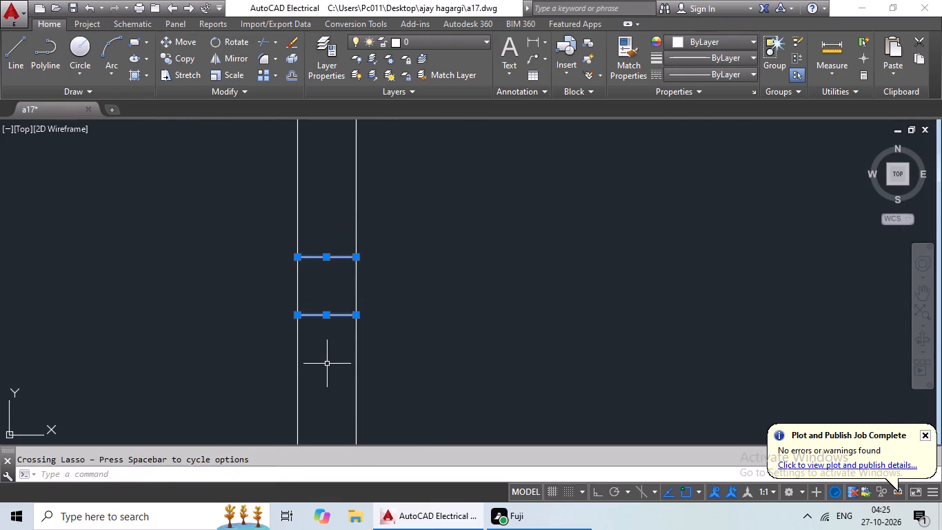
key(Delete)
Trim the vertical partition nearest the left outer wall between the third and fourth horizontal partitions.
scroll(389, 306, down, 4)
scroll(451, 320, down, 4)
middle_drag(487, 333, 472, 326)
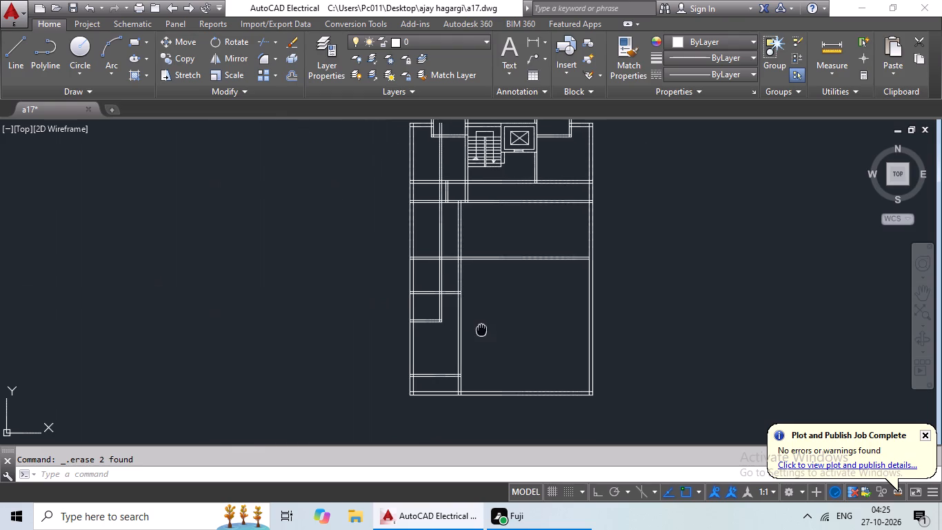
middle_drag(472, 326, 380, 302)
scroll(372, 337, up, 2)
middle_drag(374, 337, 430, 300)
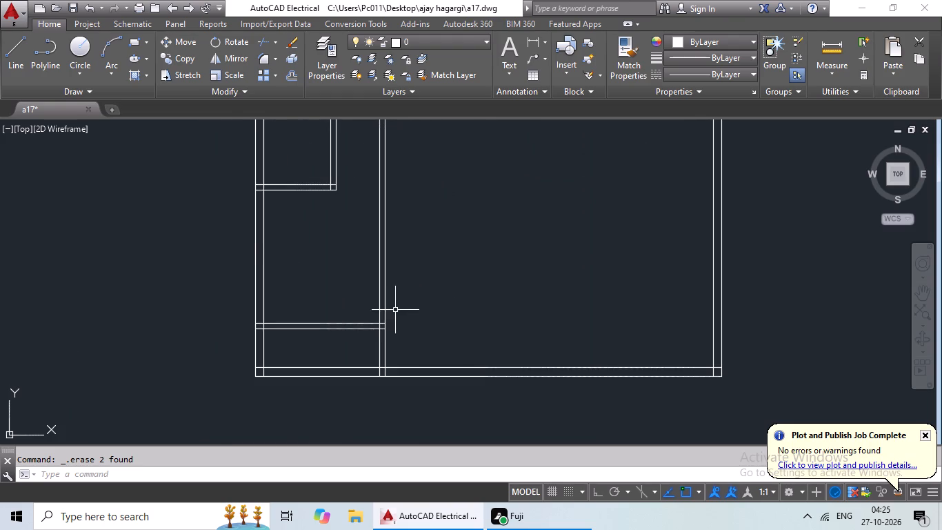
middle_drag(358, 299, 344, 351)
scroll(392, 327, down, 1)
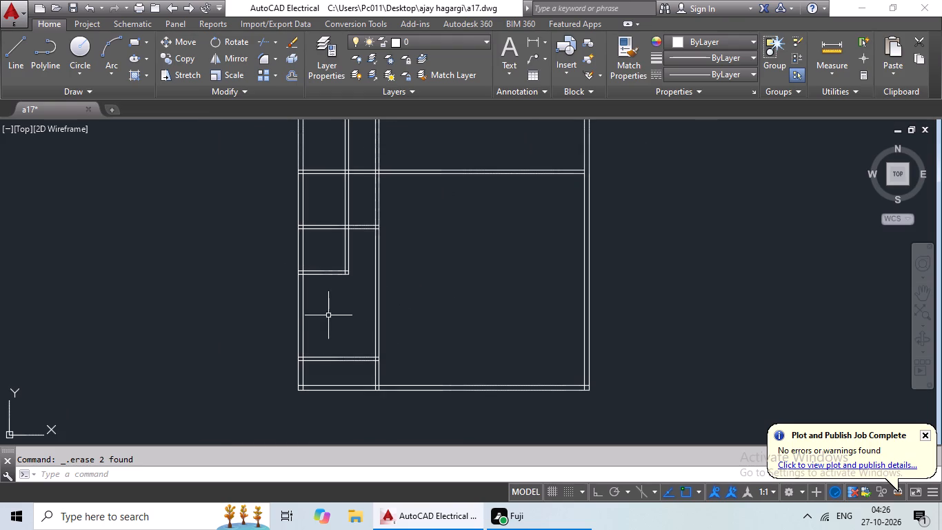
middle_drag(328, 314, 294, 373)
scroll(383, 326, down, 1)
middle_drag(405, 317, 374, 340)
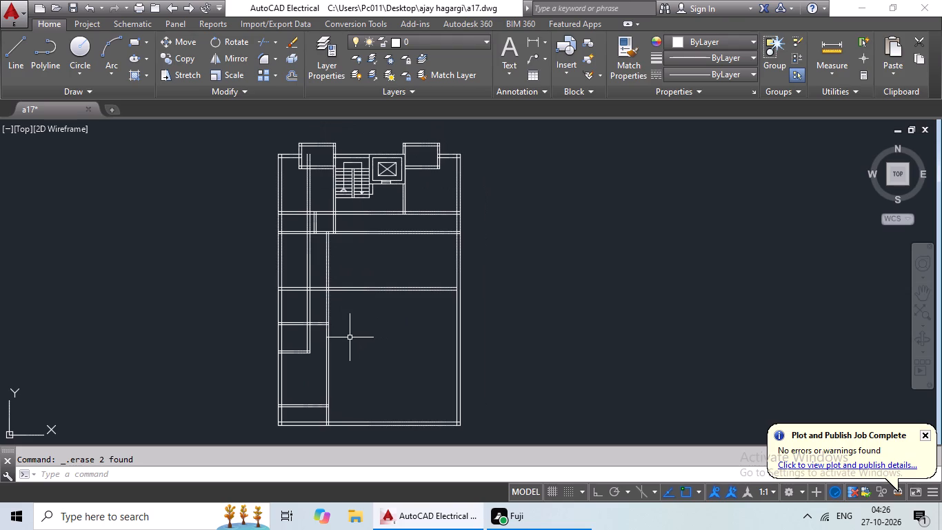
key(Escape)
key(Escape)
text(tr)
key(space)
key(space)
scroll(319, 304, up, 2)
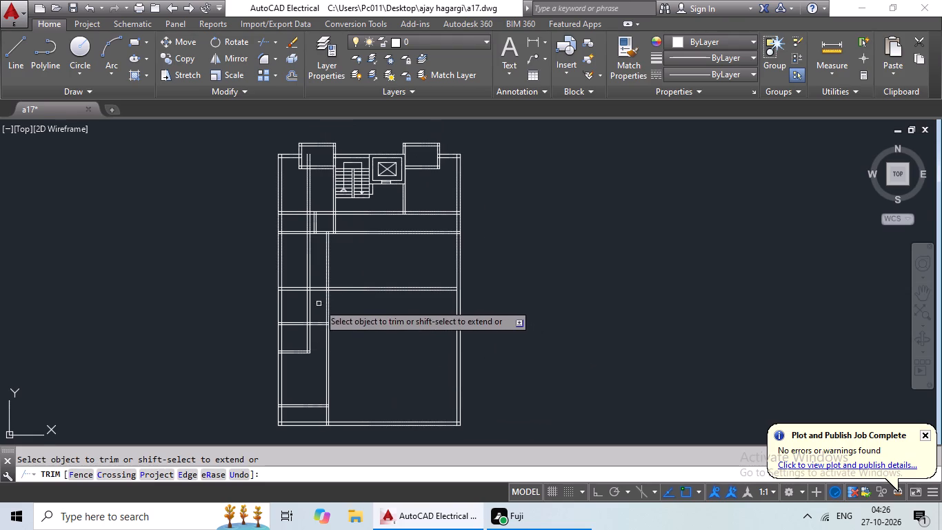
scroll(319, 304, up, 2)
drag(330, 244, 156, 421)
scroll(218, 275, down, 2)
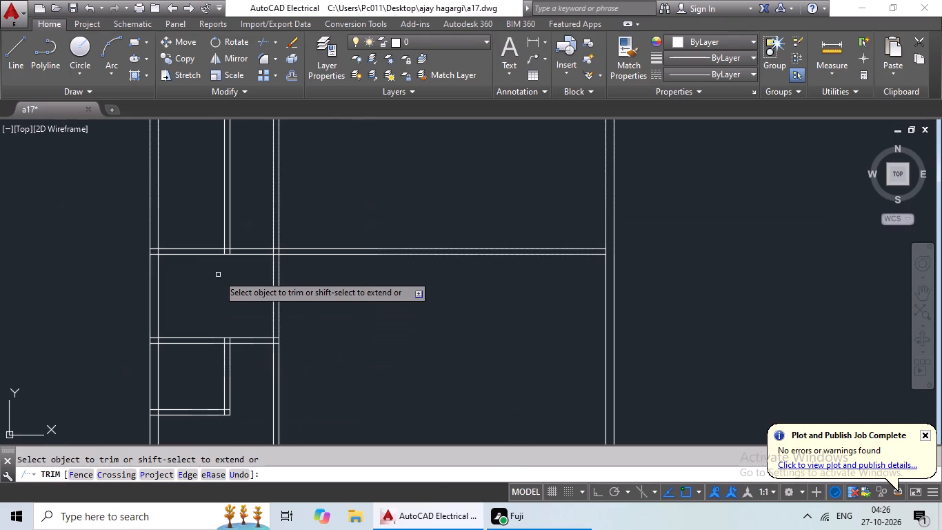
key(Escape)
Erase the remaining pair of lines of that vertical partition above the third horizontal partition.
drag(245, 200, 220, 215)
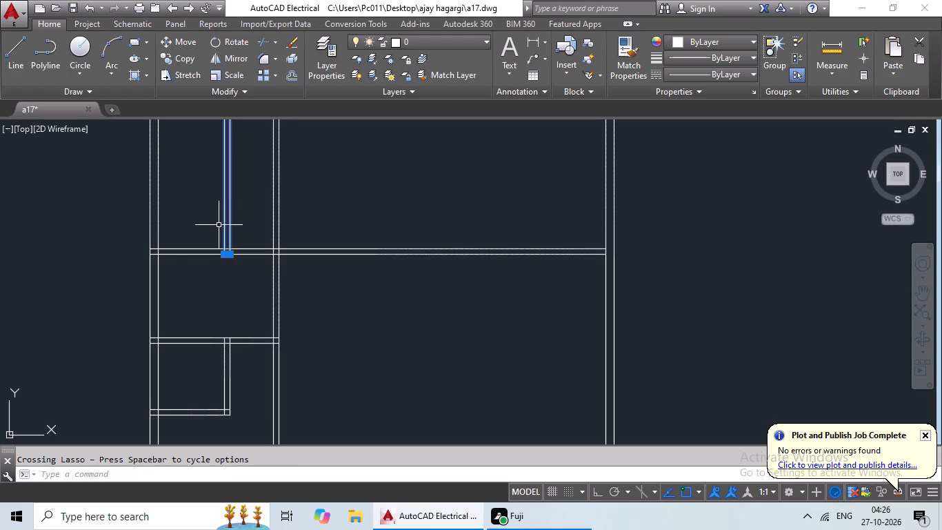
key(Delete)
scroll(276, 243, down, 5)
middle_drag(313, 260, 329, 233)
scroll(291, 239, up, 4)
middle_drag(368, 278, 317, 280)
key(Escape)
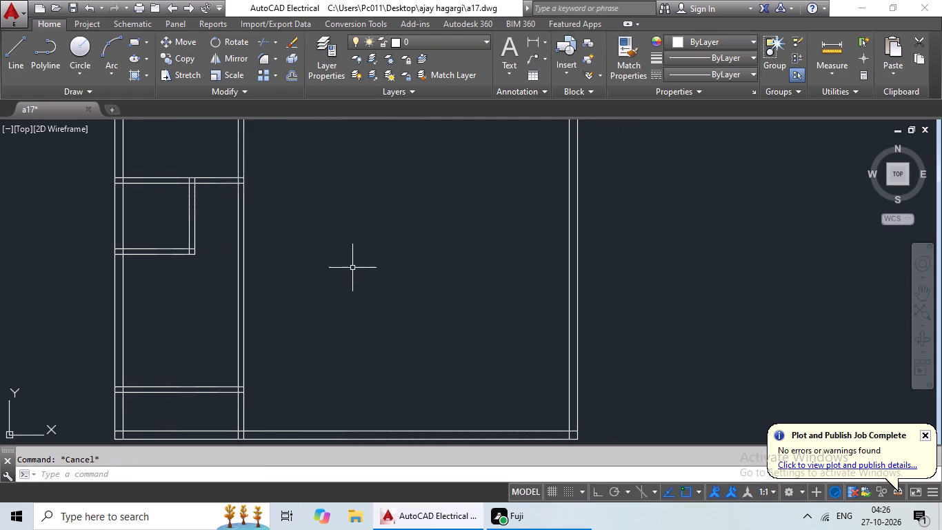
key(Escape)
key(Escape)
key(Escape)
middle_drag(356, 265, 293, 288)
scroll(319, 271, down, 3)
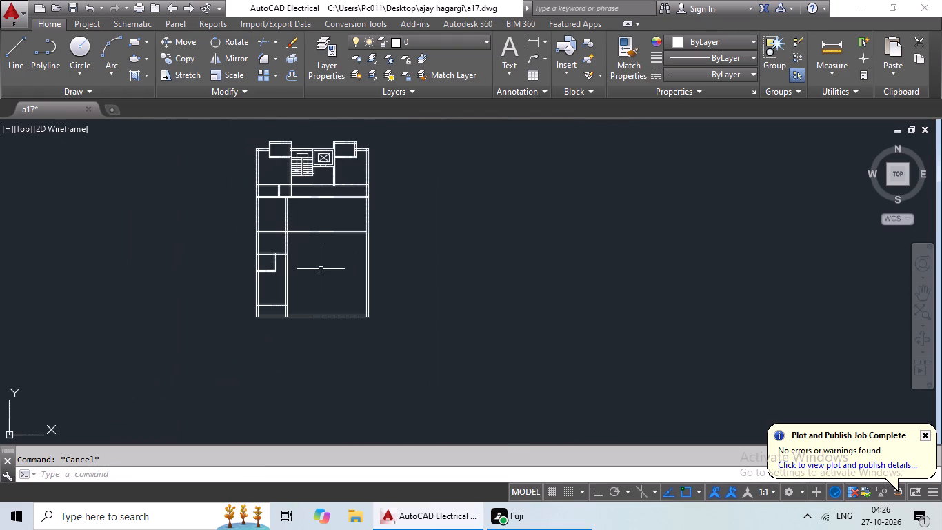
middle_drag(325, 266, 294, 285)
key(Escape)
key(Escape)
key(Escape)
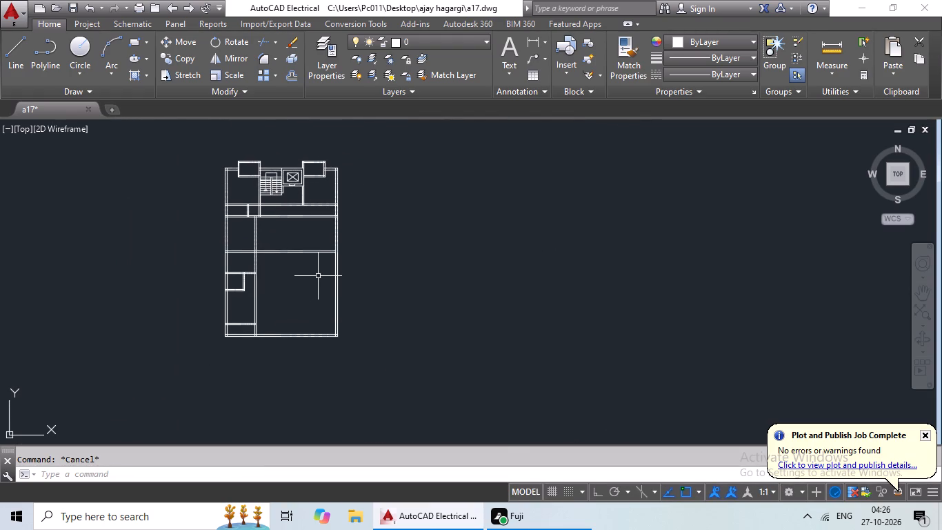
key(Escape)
Trim the third horizontal partition between the second vertical partition and the right outer wall.
middle_drag(320, 275, 285, 287)
scroll(291, 259, up, 2)
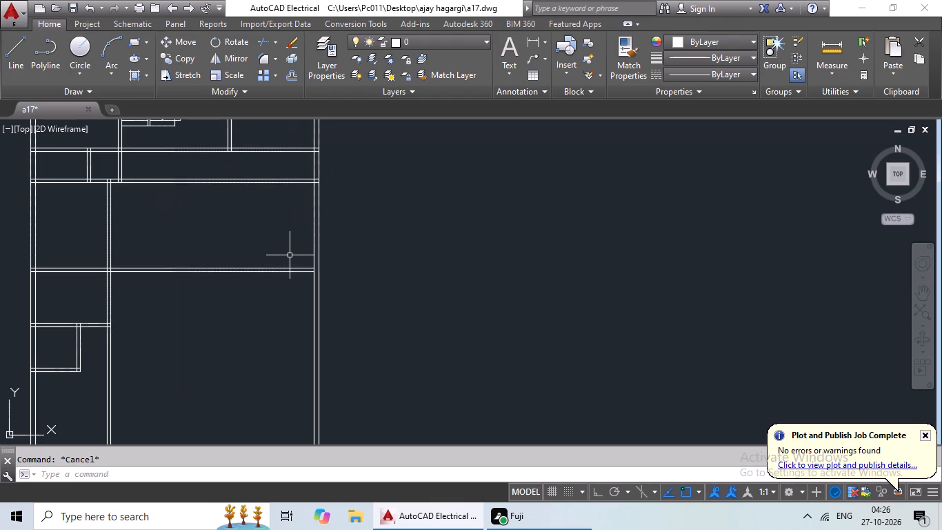
key(Escape)
key(Escape)
middle_drag(288, 246, 233, 268)
text(tr)
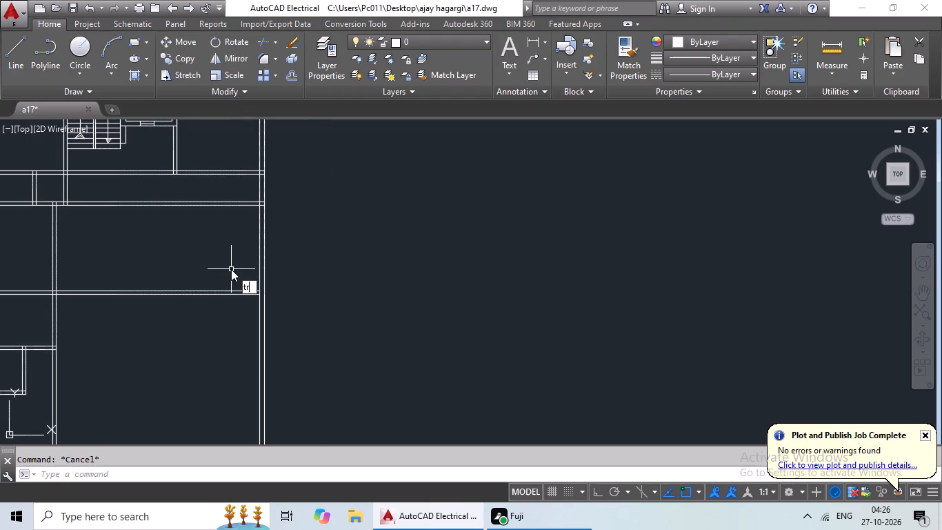
key(space)
key(space)
drag(219, 228, 157, 338)
drag(157, 338, 168, 336)
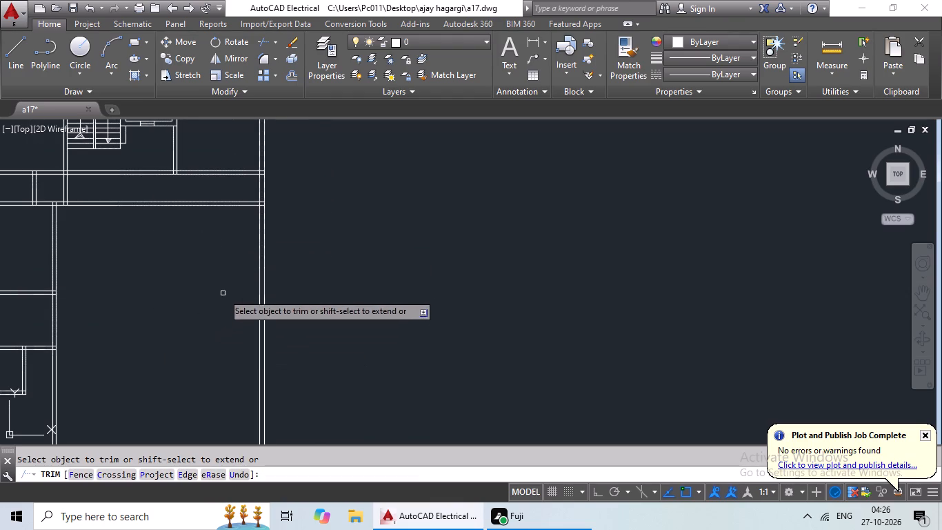
Trim the second horizontal partition between the vertical partition beside the staircase and the right outer wall.
scroll(223, 293, down, 2)
middle_drag(212, 286, 310, 302)
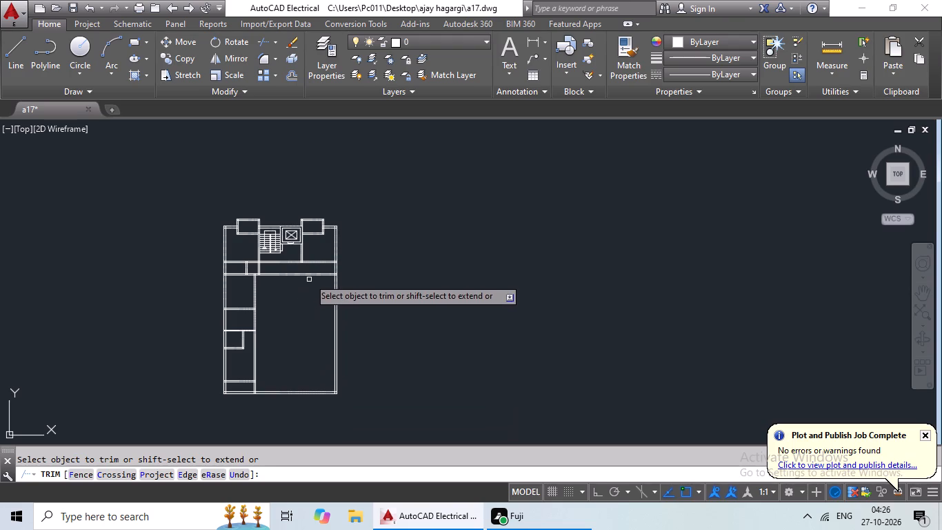
scroll(310, 266, up, 2)
drag(310, 270, 272, 331)
click(272, 331)
middle_drag(283, 324, 241, 335)
scroll(283, 324, up, 1)
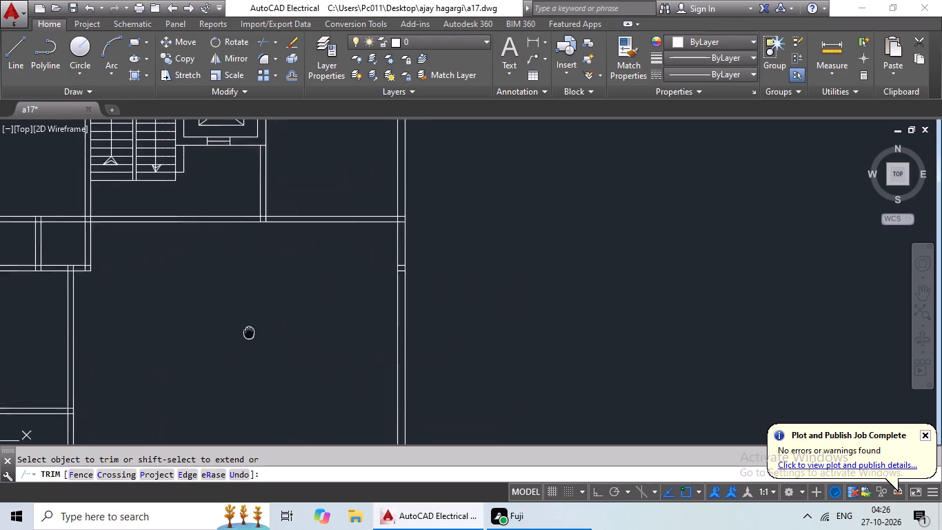
middle_drag(241, 335, 226, 340)
key(Escape)
key(Escape)
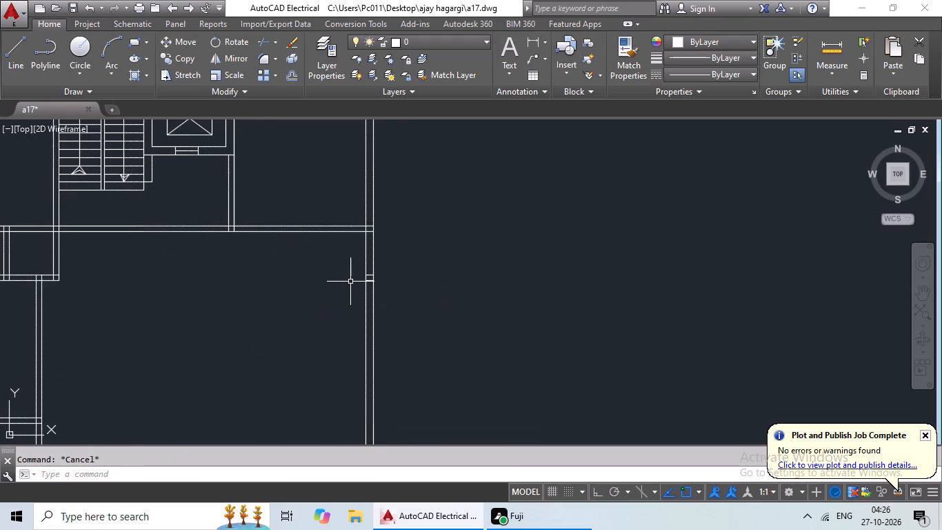
Erase the two leftover stubs of the second horizontal partition inside the right outer wall.
scroll(370, 280, up, 4)
drag(377, 228, 343, 334)
click(343, 334)
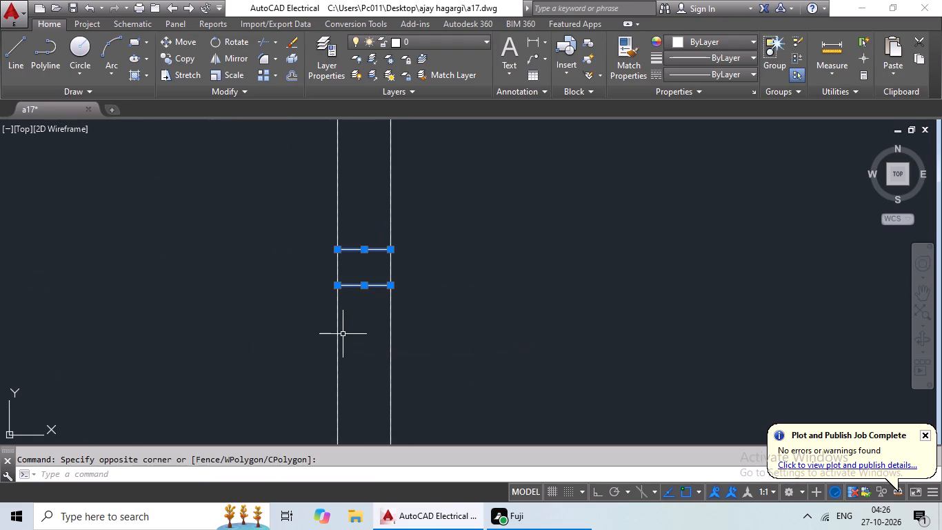
key(Delete)
Offset the inner line of the right outer wall 7'6" to the left.
scroll(354, 324, down, 2)
scroll(259, 322, down, 1)
middle_drag(259, 321, 322, 321)
scroll(322, 321, down, 1)
key(Escape)
middle_drag(314, 322, 318, 309)
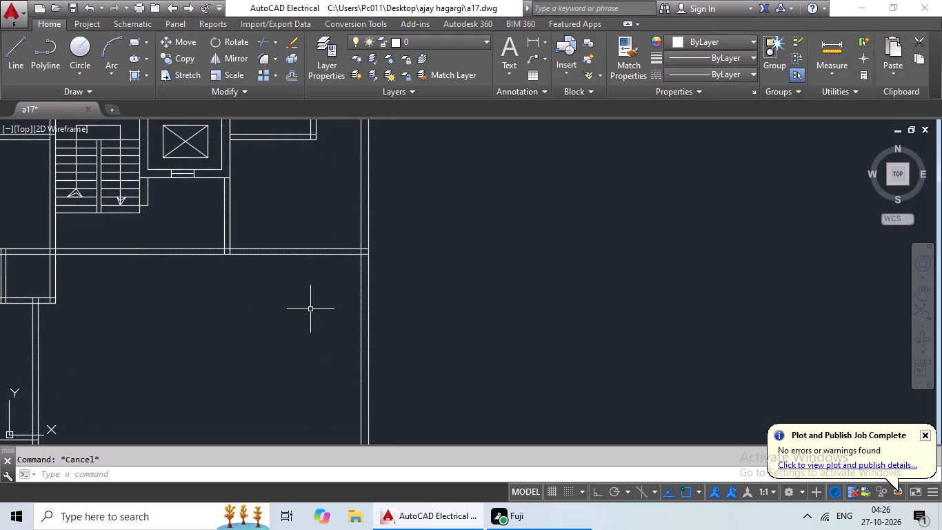
key(Escape)
key(Escape)
key(Escape)
key(o)
key(Return)
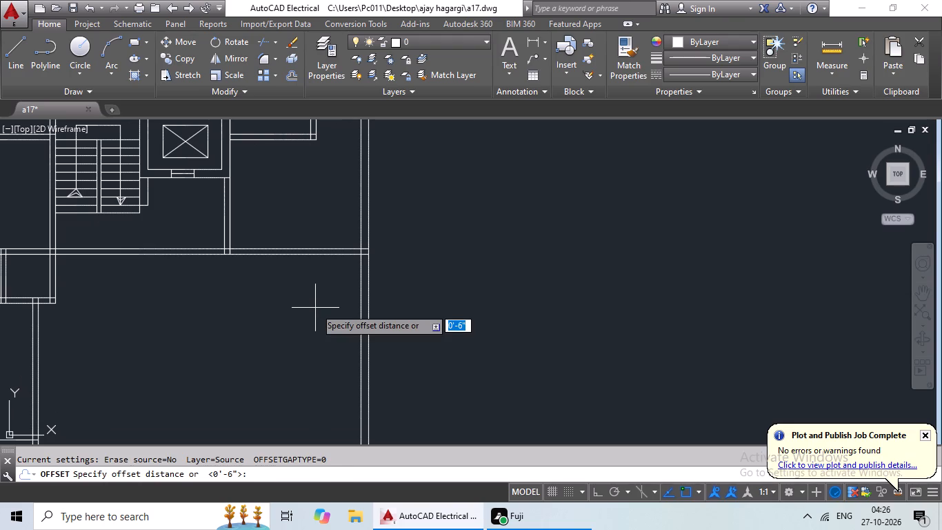
text(7'6)
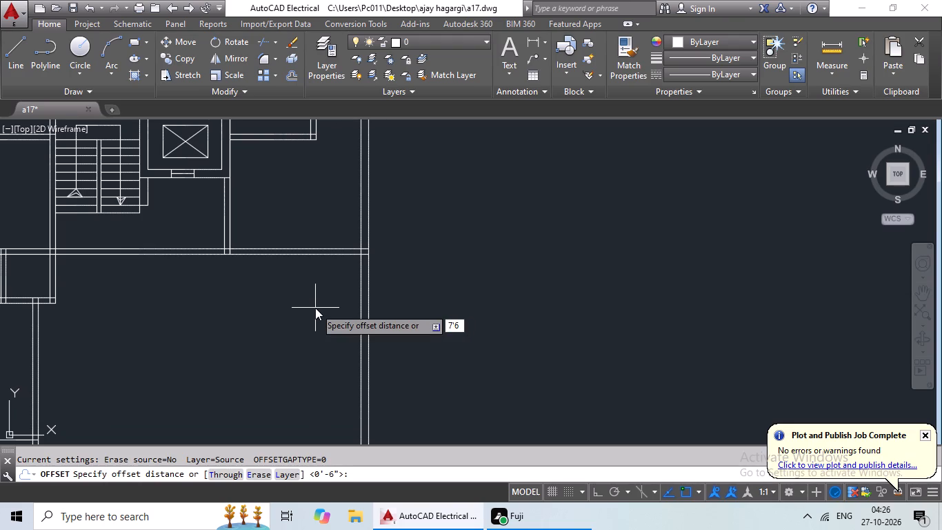
key(shift+quotedbl)
key(Return)
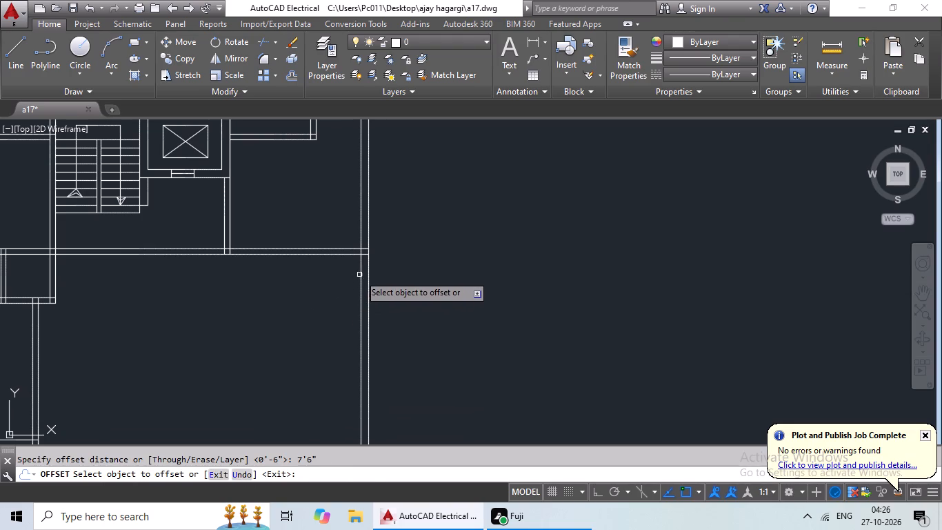
click(362, 272)
click(312, 290)
key(Escape)
key(Escape)
key(Escape)
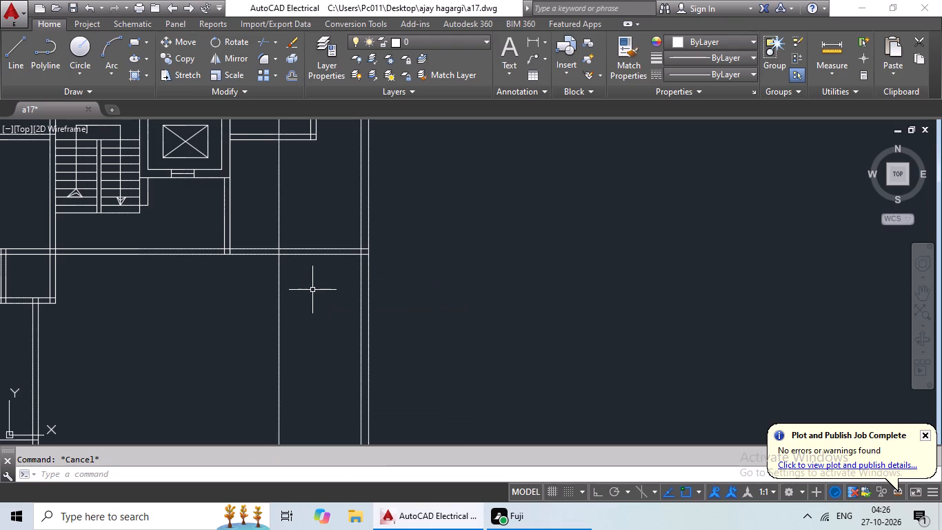
Offset the new vertical line 6" to the left to form a partition.
key(o)
key(Return)
text(6")
key(Return)
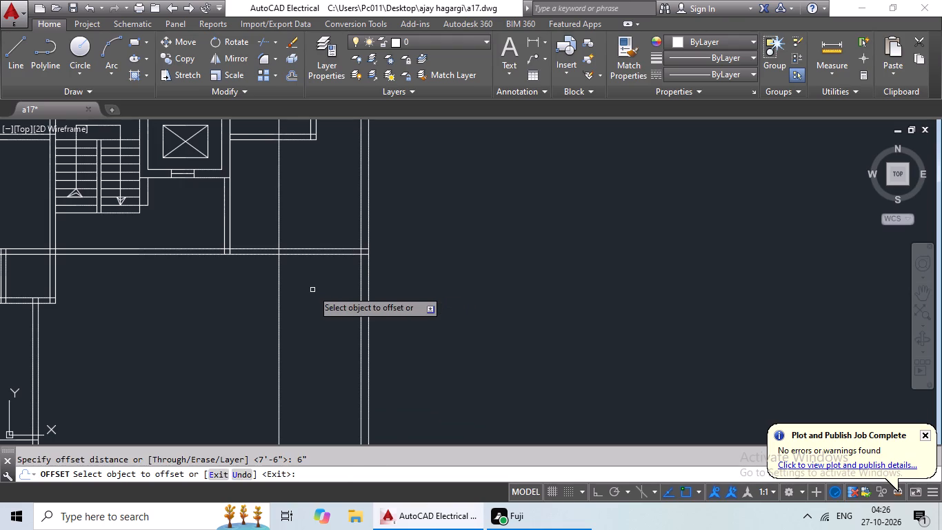
click(279, 311)
click(247, 315)
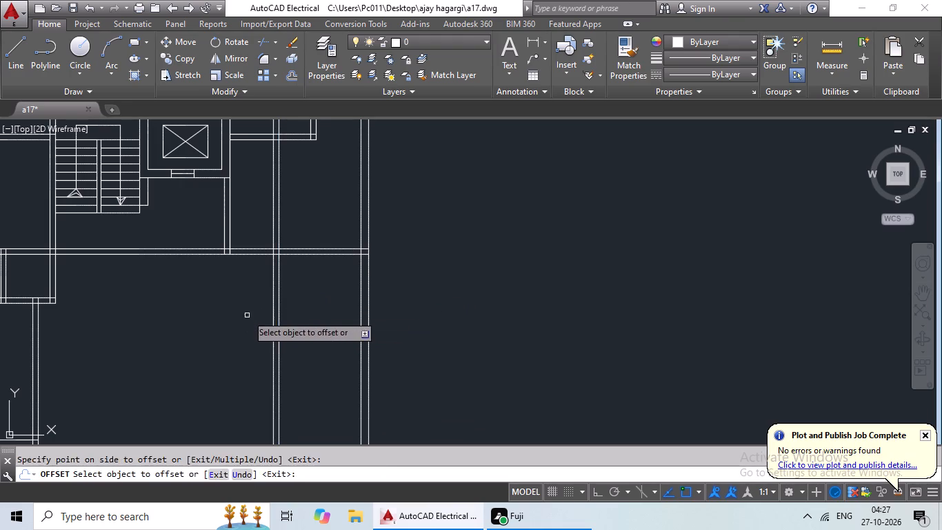
key(Escape)
key(Escape)
Trim the new vertical partition on the right side above the horizontal partition running below the staircase.
text(tr)
key(space)
key(space)
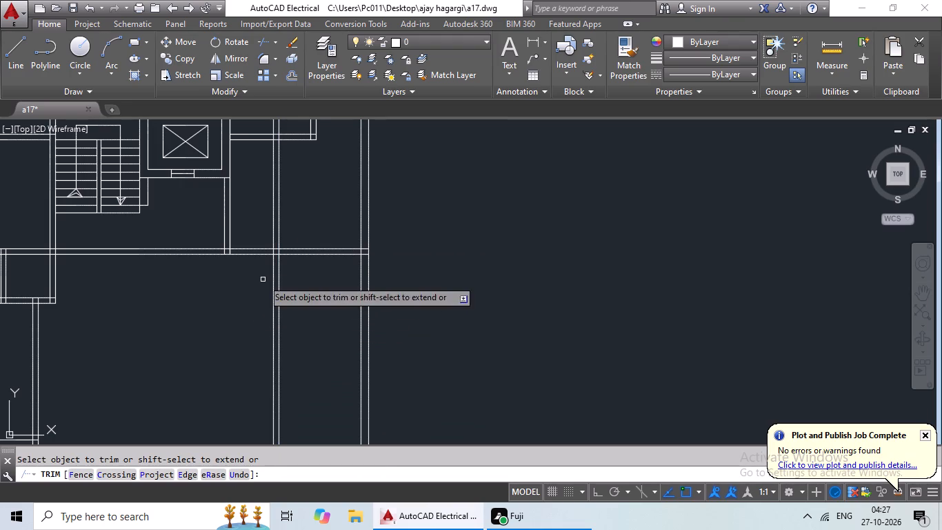
scroll(305, 208, up, 3)
drag(330, 190, 166, 360)
scroll(241, 317, down, 3)
middle_drag(252, 361, 283, 284)
key(Escape)
key(Escape)
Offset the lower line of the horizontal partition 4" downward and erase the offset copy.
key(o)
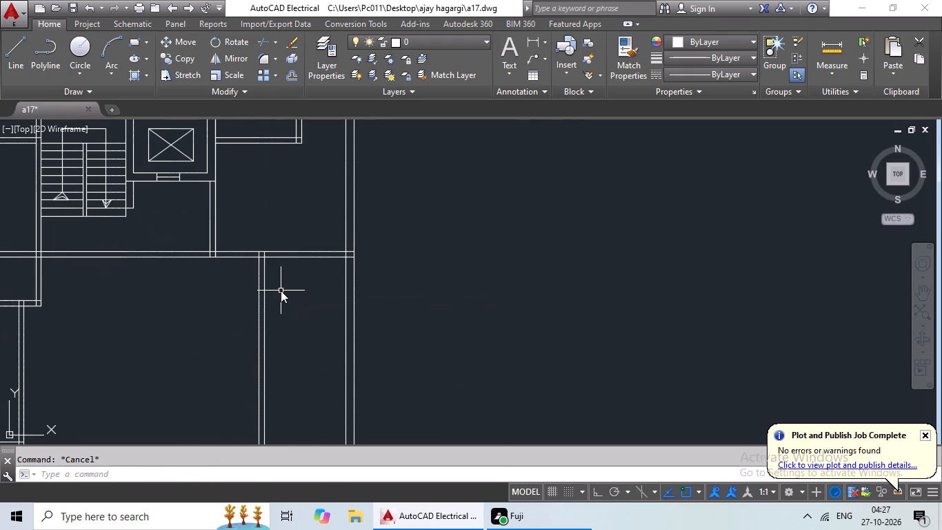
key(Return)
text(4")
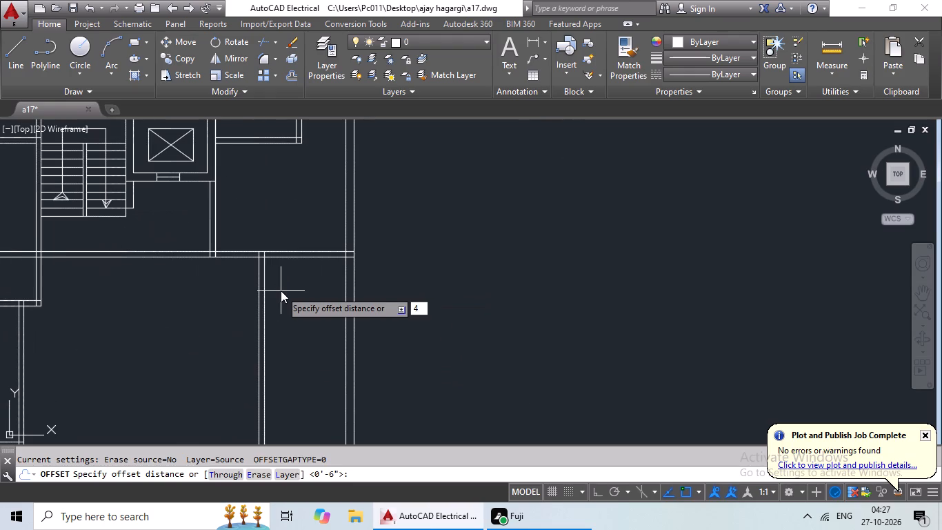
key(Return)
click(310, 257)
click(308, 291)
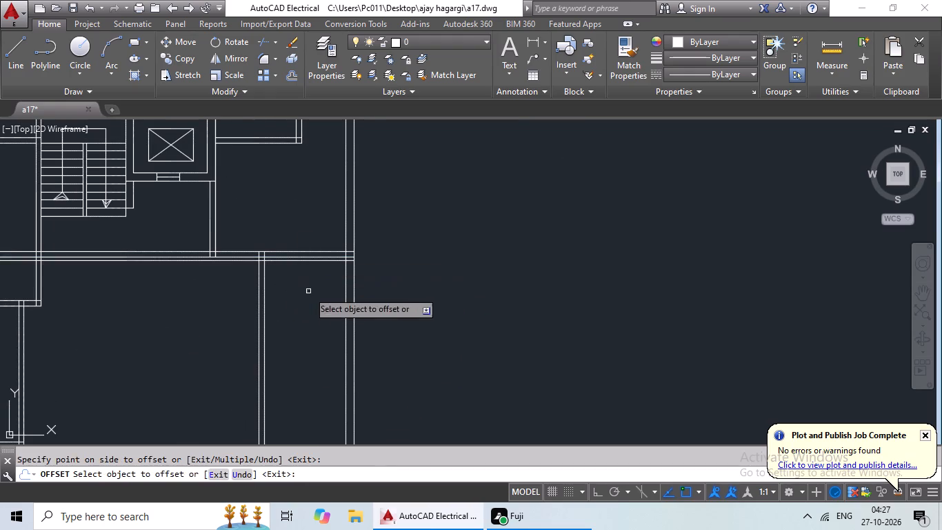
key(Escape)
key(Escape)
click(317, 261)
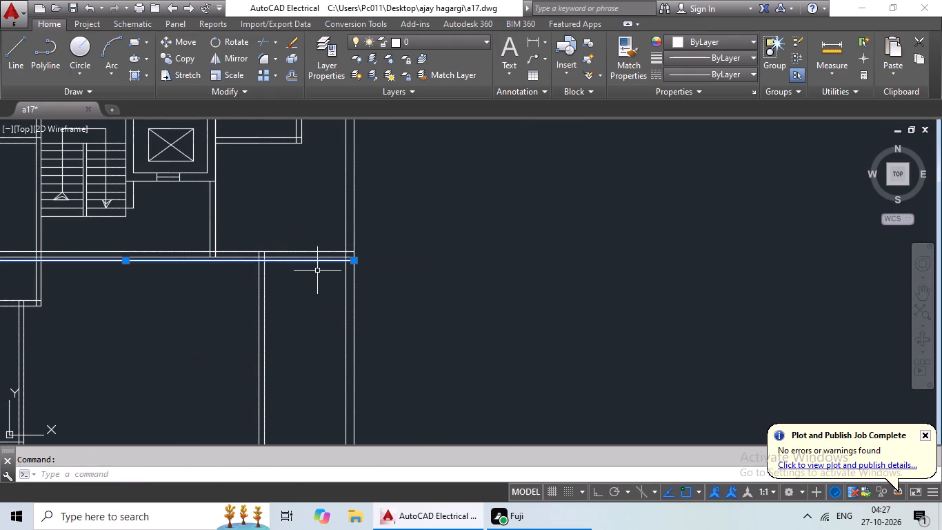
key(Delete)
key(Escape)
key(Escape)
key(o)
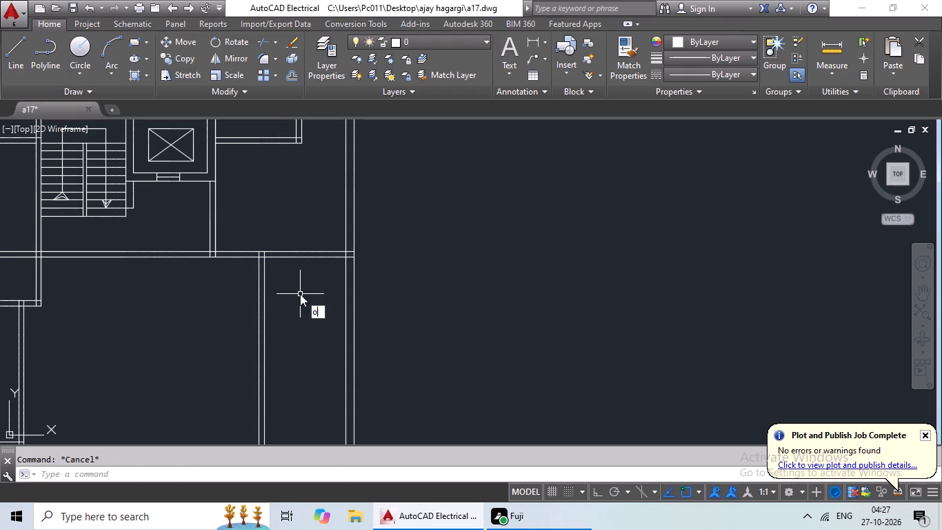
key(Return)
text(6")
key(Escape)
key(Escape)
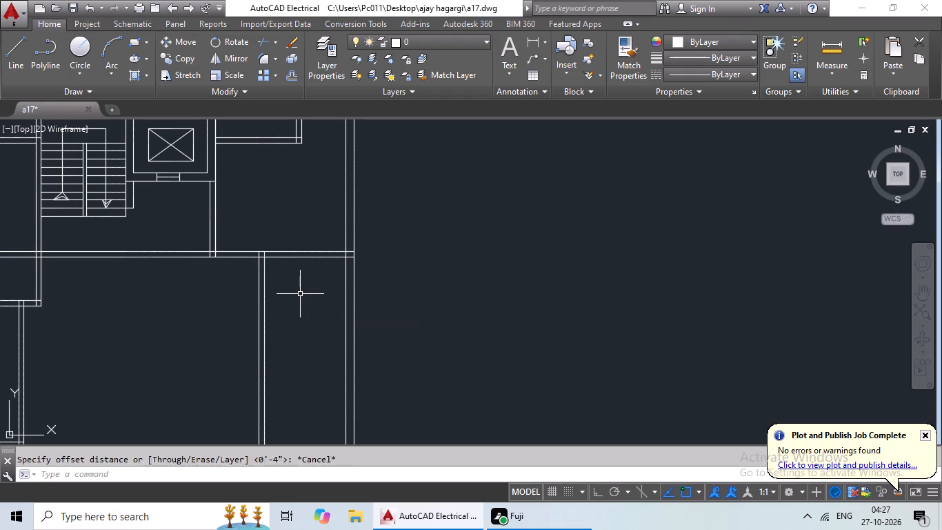
Offset the lower line of the horizontal partition below the staircase 4' downward.
key(o)
key(Return)
key(4)
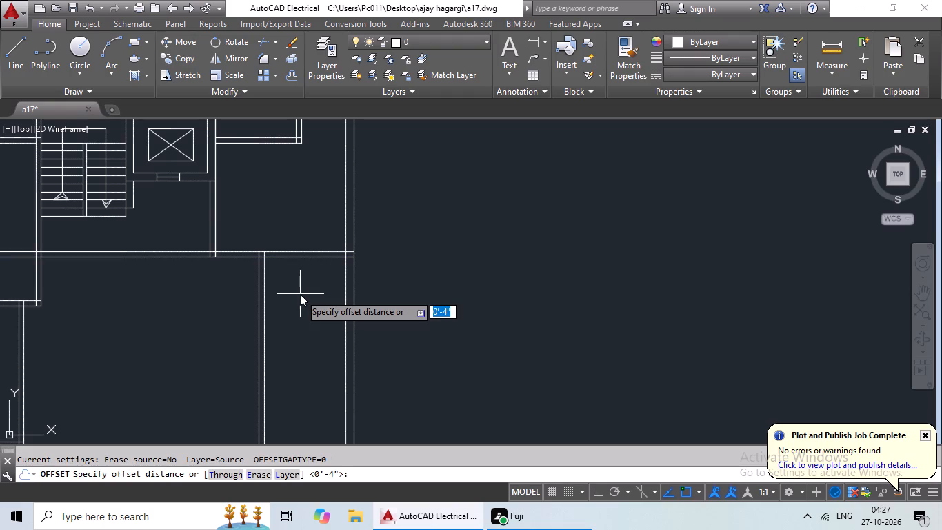
key(apostrophe)
key(Return)
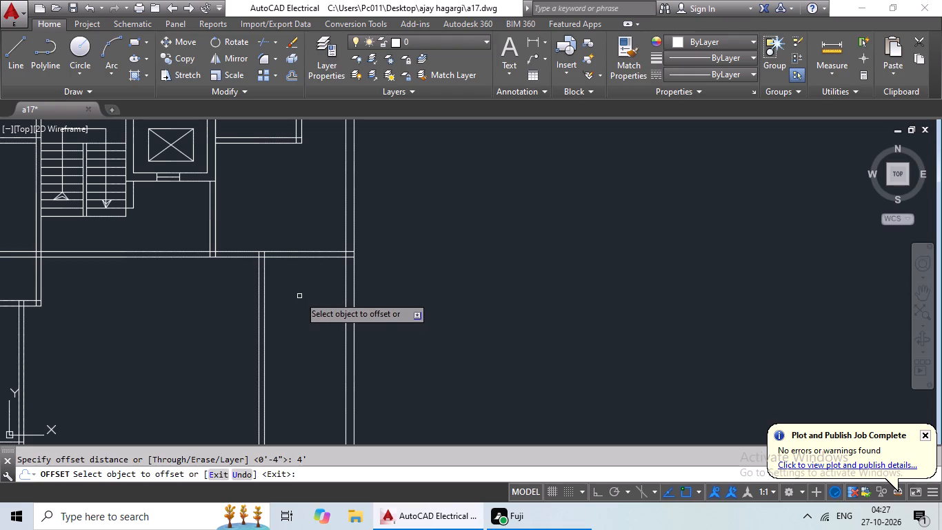
click(330, 257)
click(308, 316)
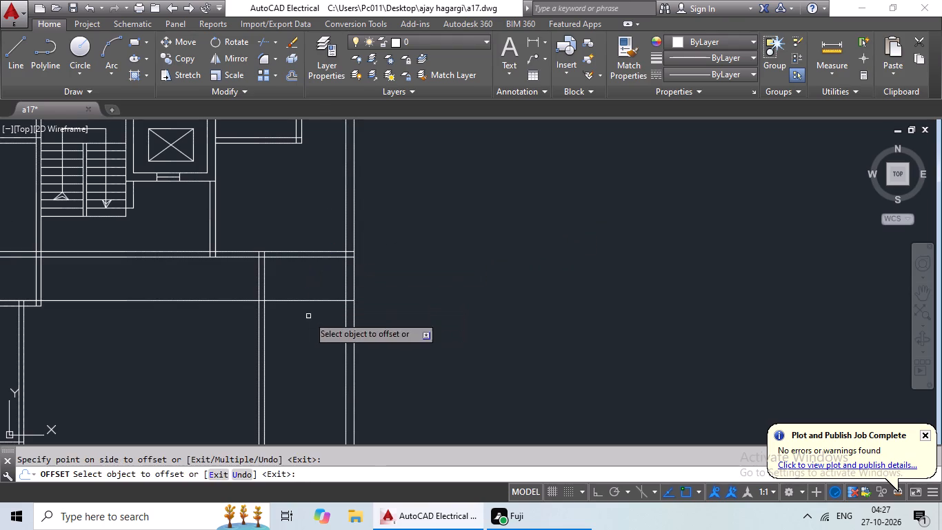
key(Escape)
key(Escape)
Offset the new horizontal line 6" downward to form a partition.
key(o)
key(Return)
key(6)
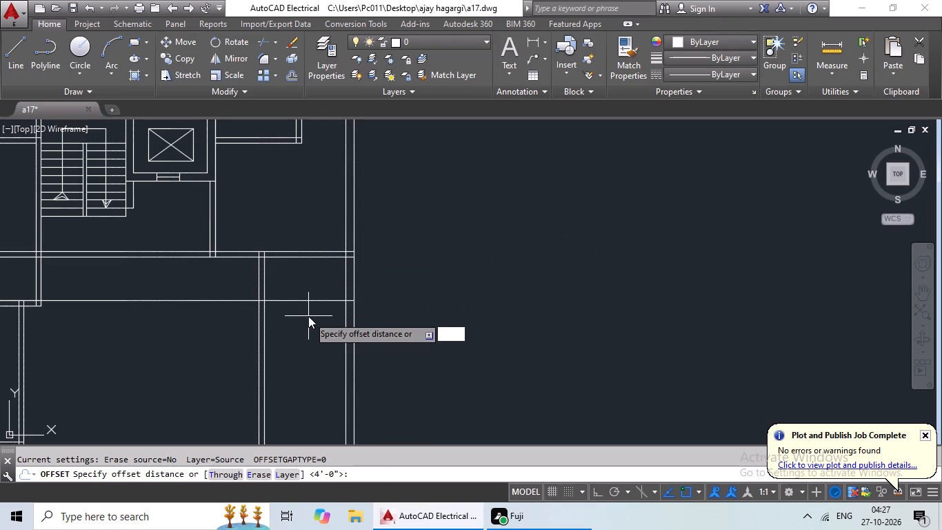
key(shift+quotedbl)
key(Return)
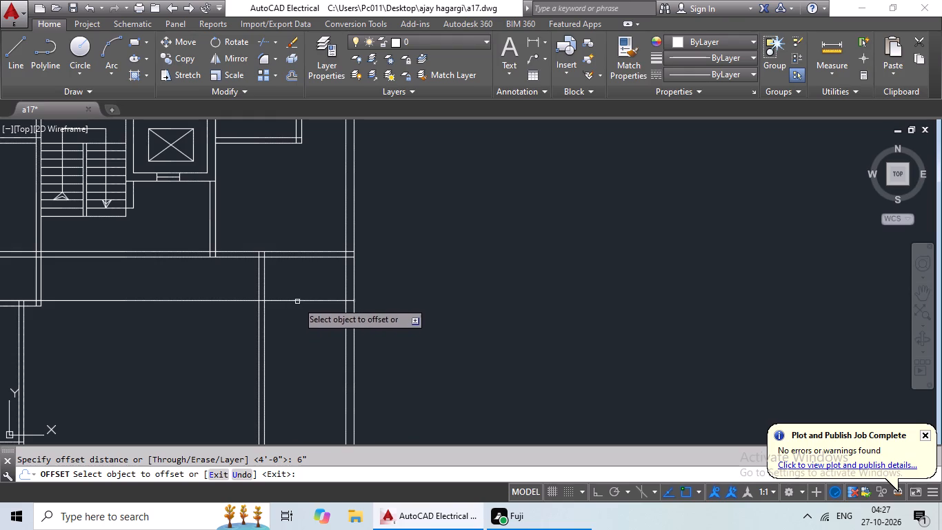
click(299, 300)
click(294, 326)
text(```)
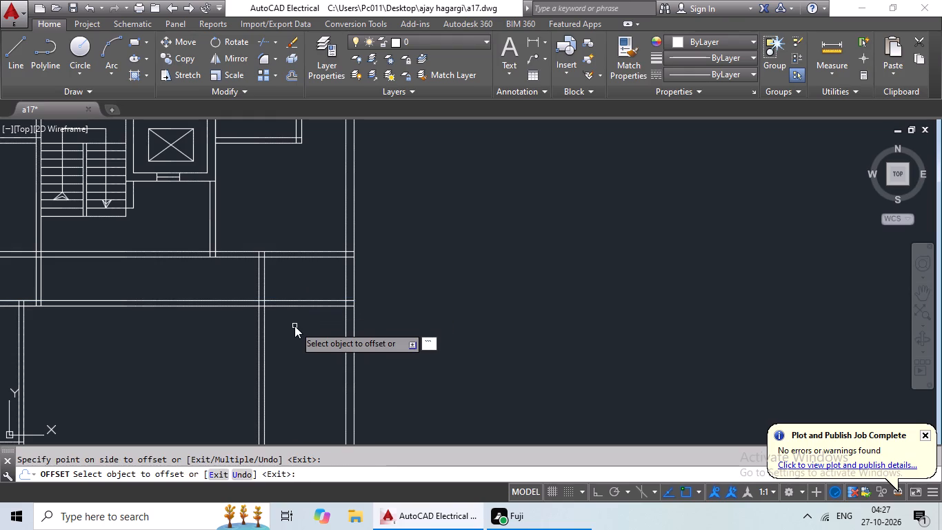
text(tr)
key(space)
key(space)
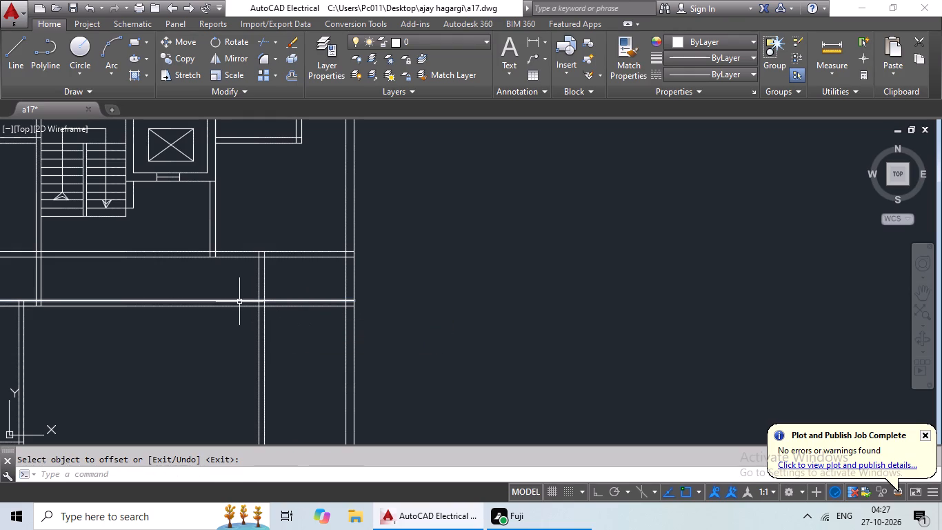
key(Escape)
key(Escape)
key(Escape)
Trim the new horizontal partition across the open central area, between the left-side room and the right vertical partition.
key(t)
key(r)
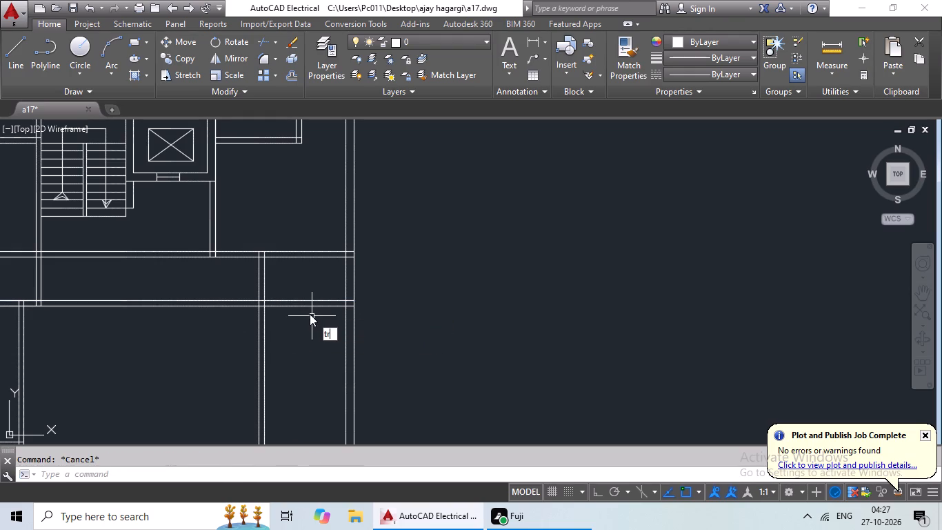
key(space)
key(space)
drag(210, 273, 164, 377)
drag(165, 376, 174, 371)
scroll(200, 355, down, 1)
middle_drag(201, 353, 304, 320)
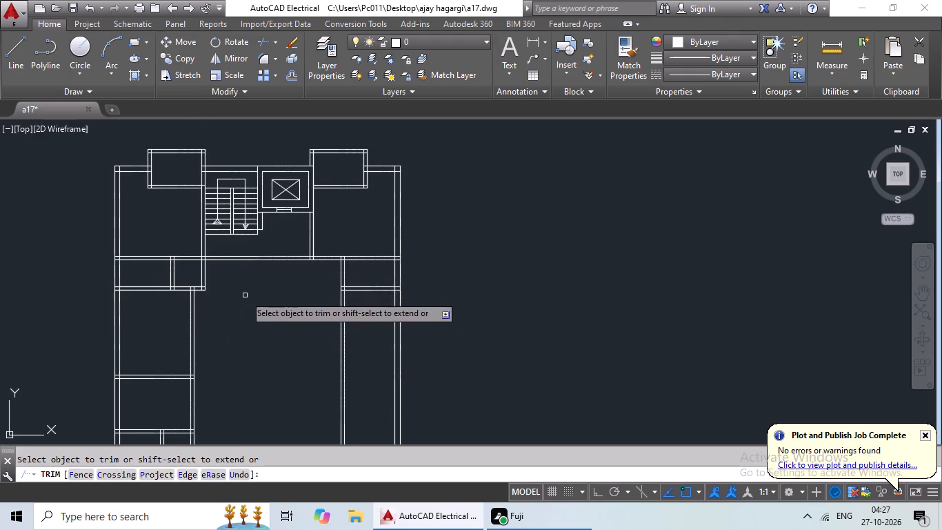
middle_drag(245, 295, 248, 238)
middle_drag(290, 298, 218, 319)
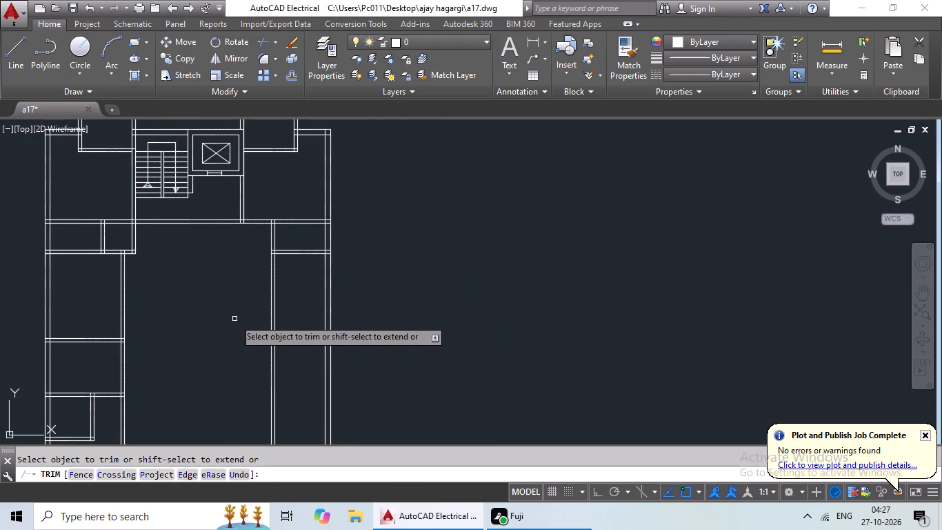
key(Escape)
key(Escape)
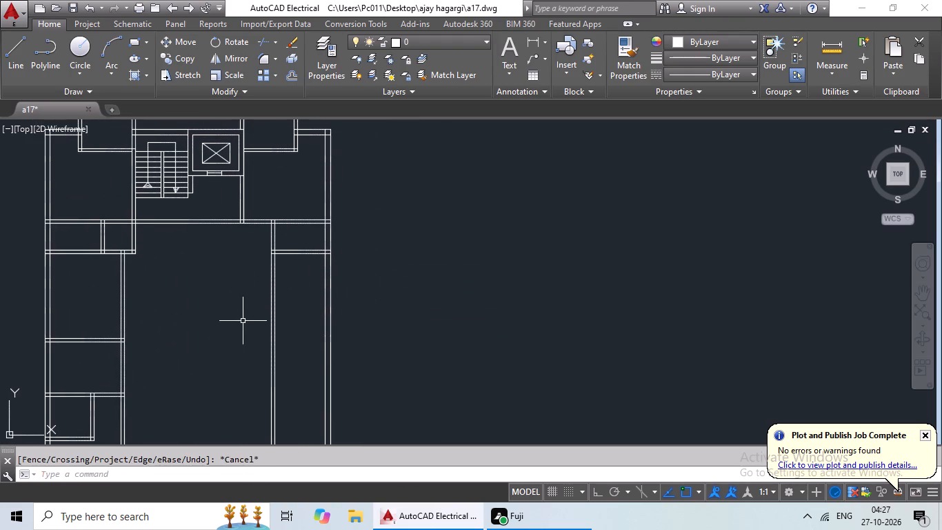
Trim the right vertical partition below the new horizontal partition, leaving only the small room's side wall.
key(t)
key(r)
key(space)
key(space)
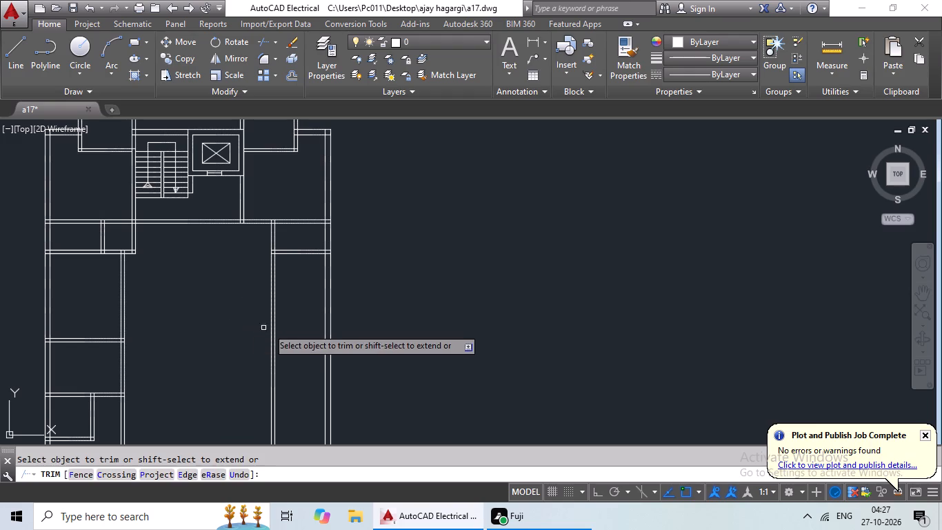
drag(289, 307, 230, 383)
click(230, 382)
key(Escape)
key(Escape)
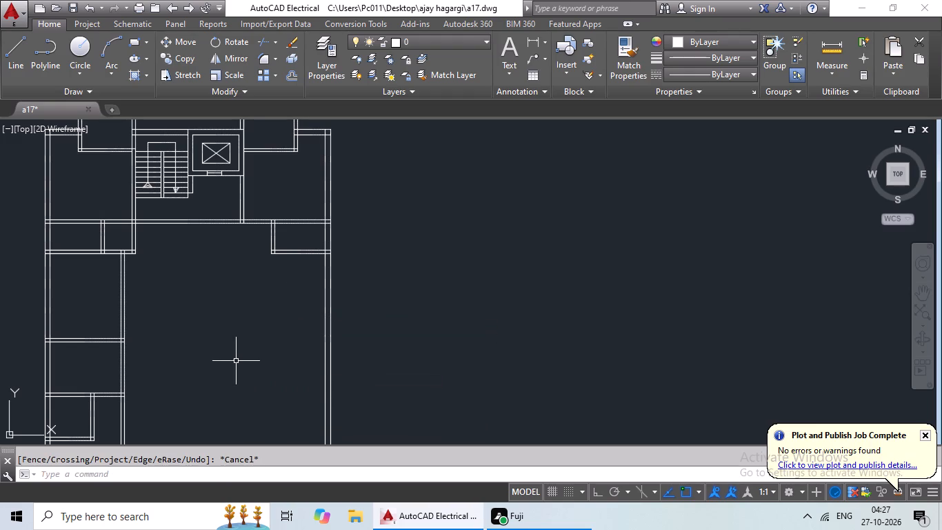
Offset the inner line of the right outer wall 10'5" to the left.
key(o)
key(Return)
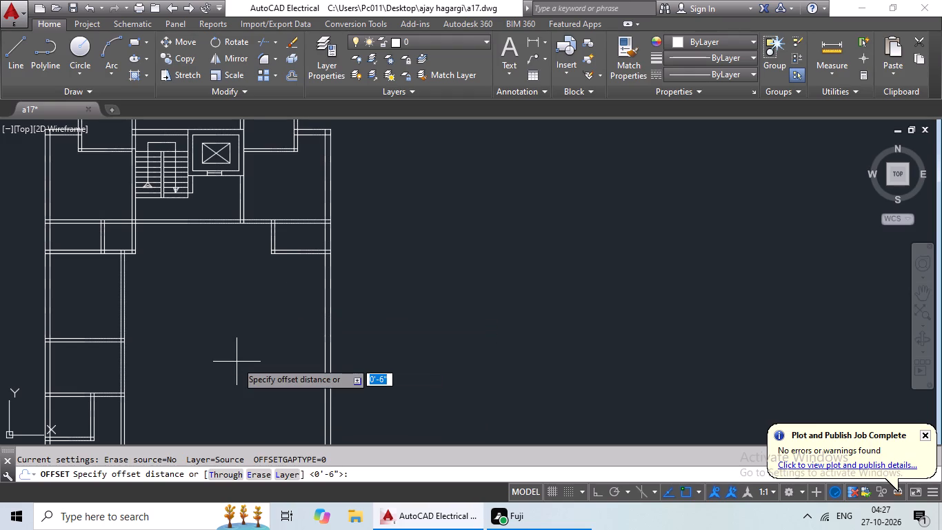
text(10'5)
key(shift+quotedbl)
key(Return)
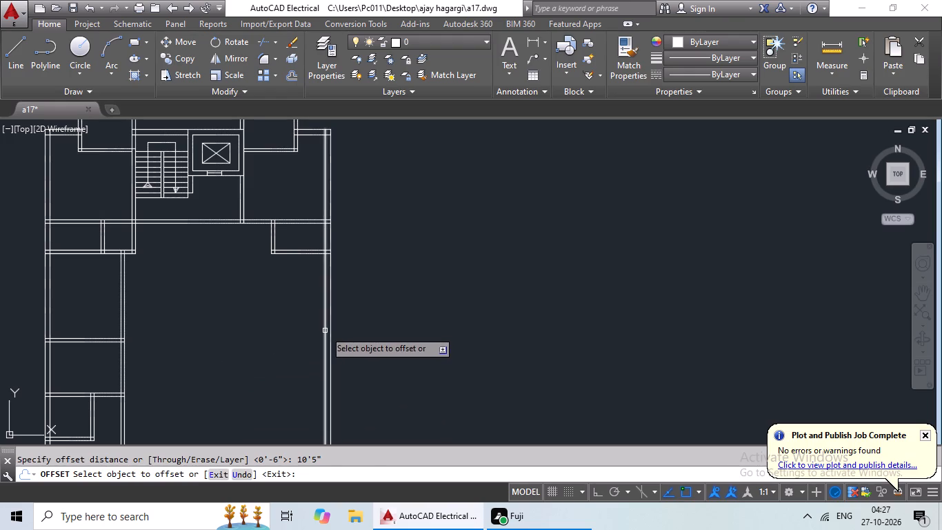
drag(325, 331, 302, 334)
click(246, 336)
key(Escape)
key(Escape)
key(Escape)
key(Escape)
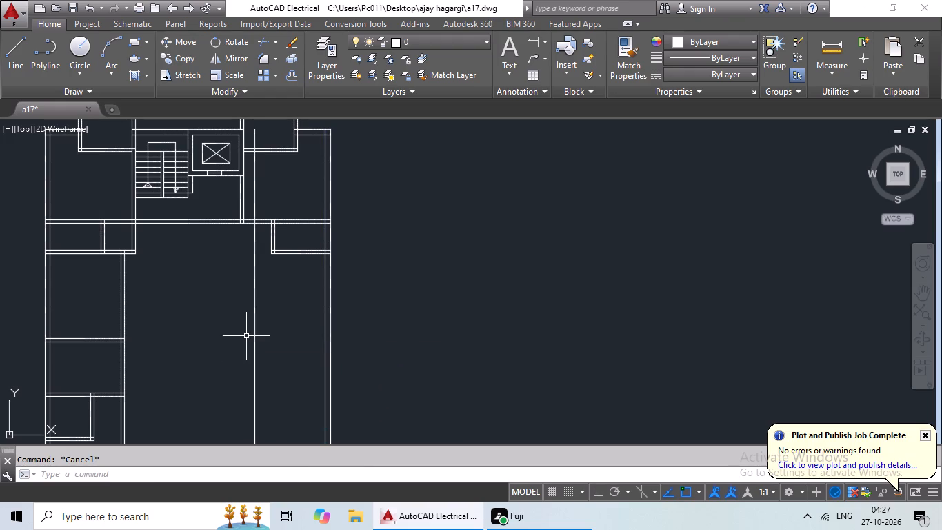
Offset the new vertical line 6" to the left to form a partition.
key(o)
key(Return)
text(6")
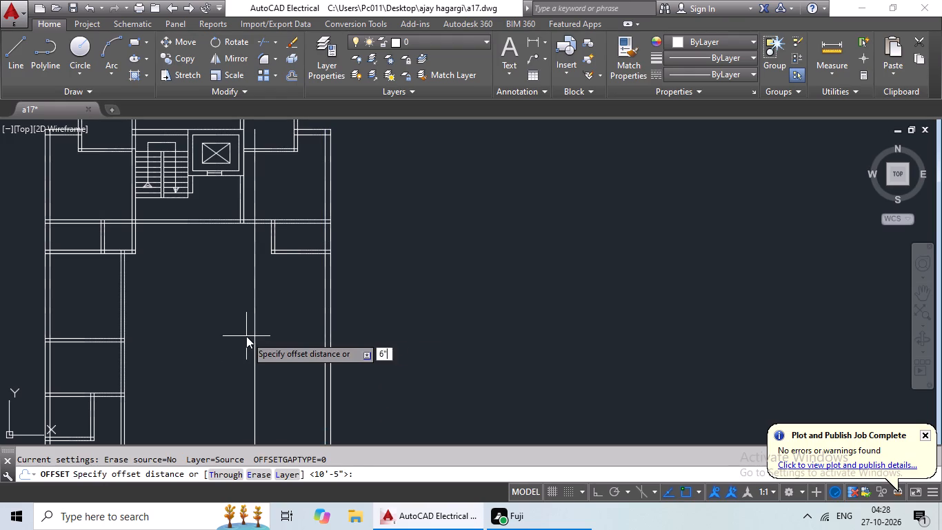
key(Return)
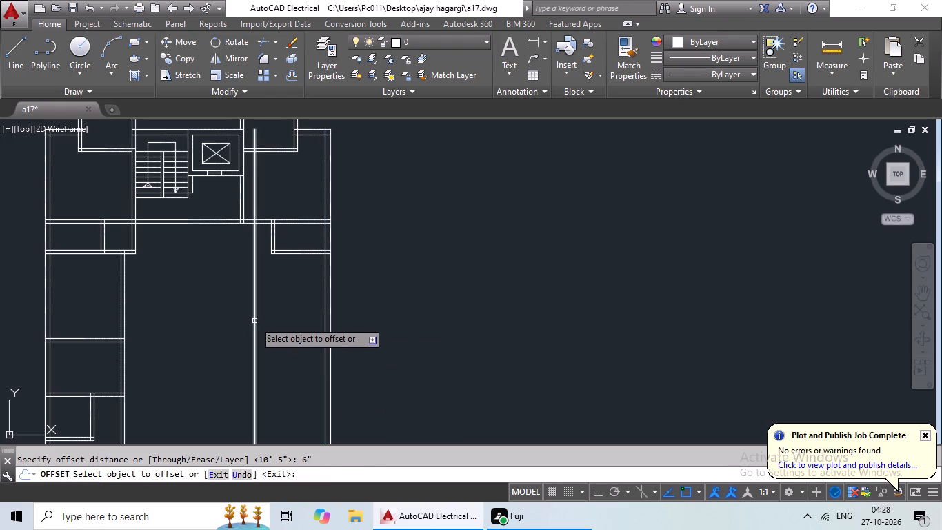
drag(254, 321, 243, 327)
click(226, 342)
key(Escape)
key(Escape)
key(Escape)
key(Escape)
key(Escape)
key(Escape)
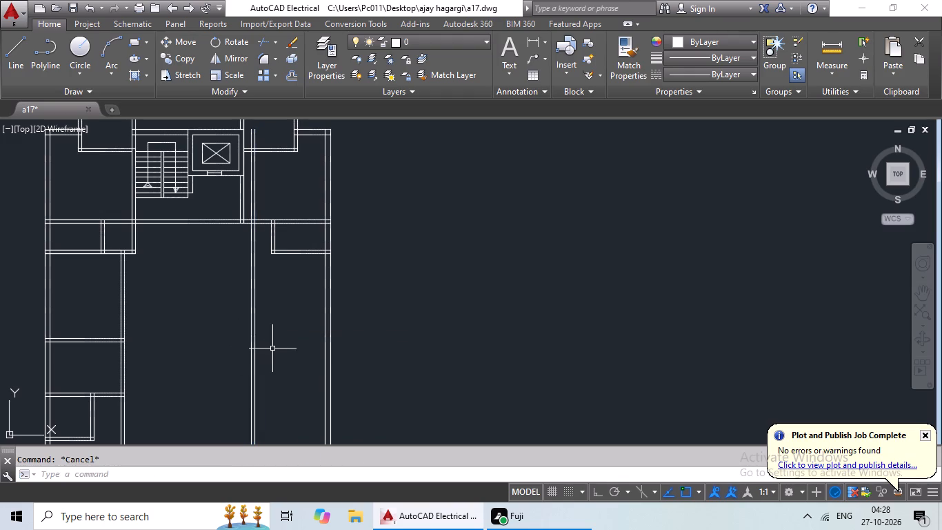
Offset the lower line of the small right-side room's bottom partition 12'6" downward.
key(o)
key(Return)
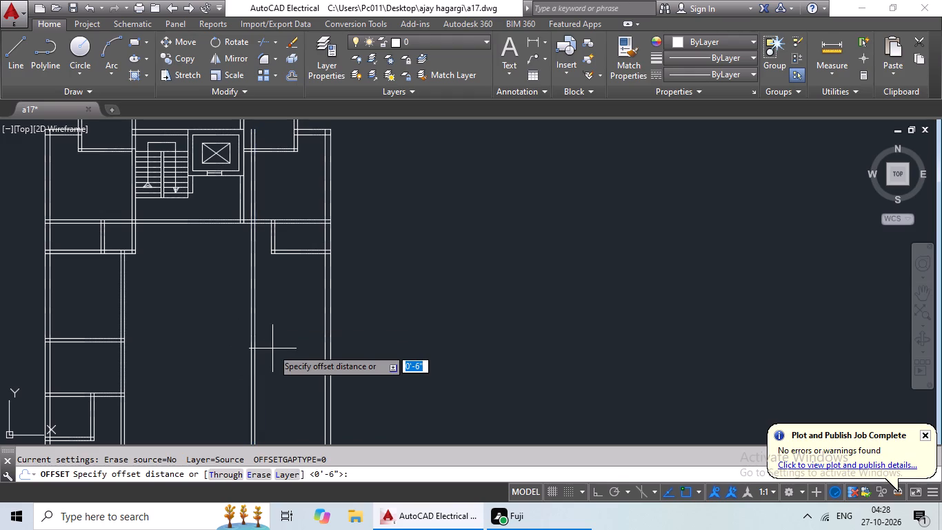
text(12')
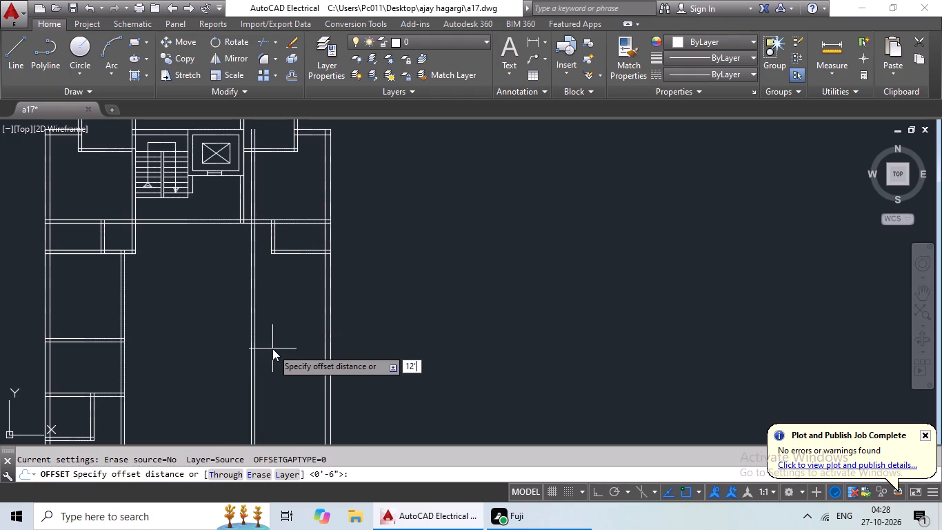
key(6)
key(shift+quotedbl)
key(Return)
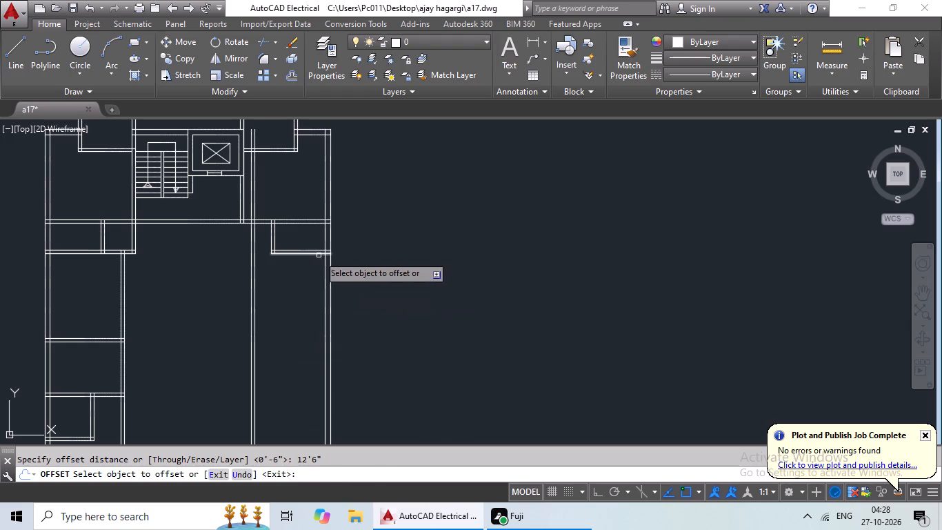
click(319, 255)
click(301, 301)
key(Escape)
key(Escape)
Extend the new horizontal line leftward to the far line of the new vertical partition.
text(ex)
key(space)
key(space)
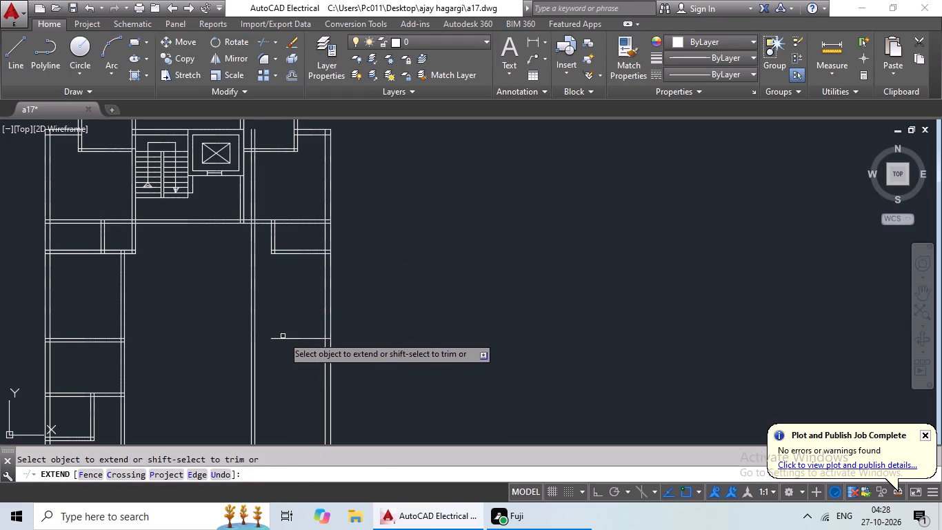
click(283, 340)
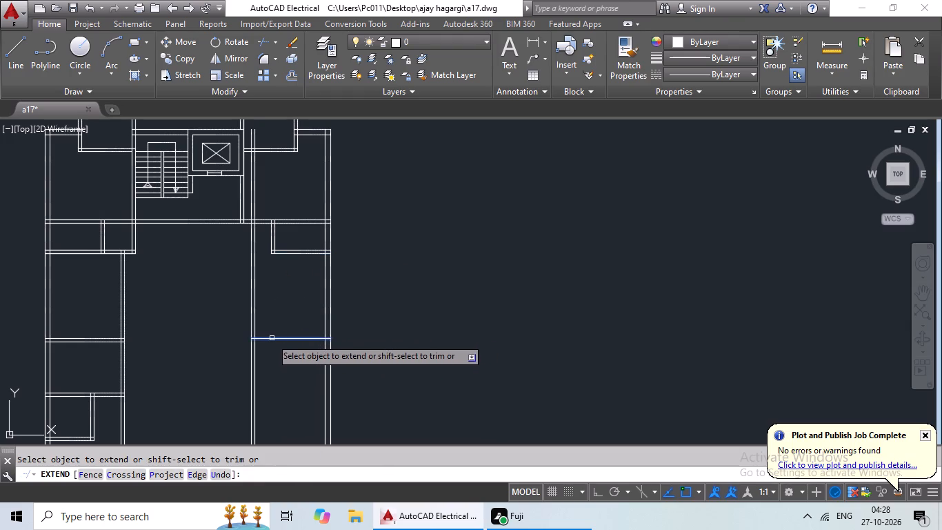
click(270, 339)
key(Escape)
key(Escape)
key(Escape)
Offset the new horizontal line 6" downward to form a partition between the vertical partition and the right outer wall.
key(o)
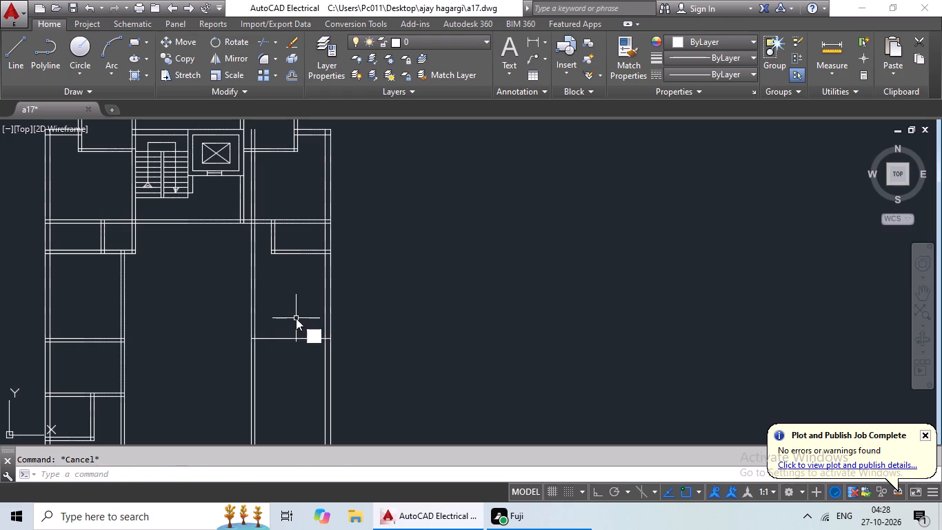
key(Return)
text(6")
key(Return)
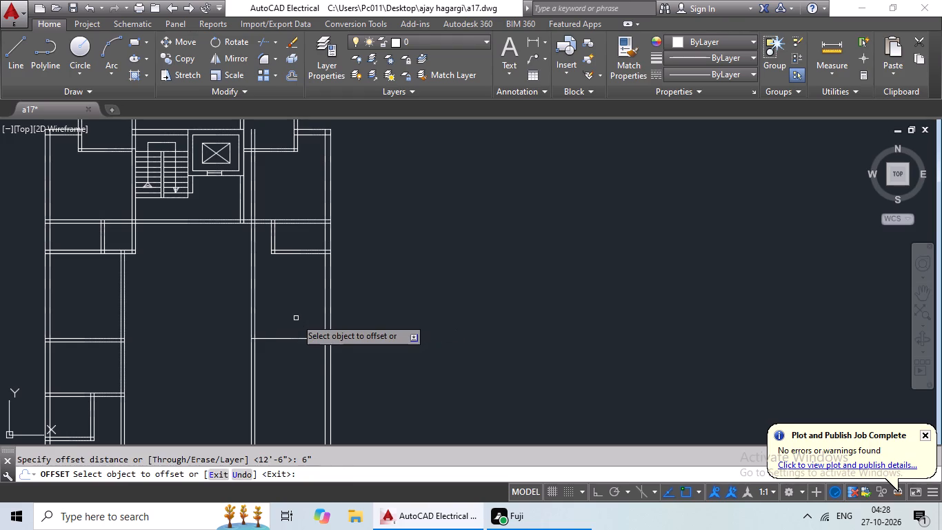
drag(299, 340, 298, 364)
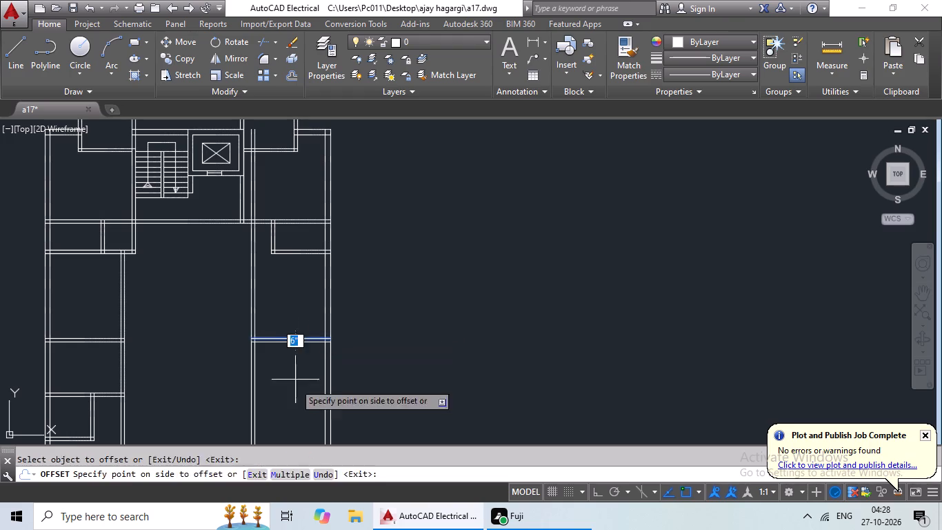
click(292, 391)
key(Escape)
key(Escape)
key(Escape)
key(Escape)
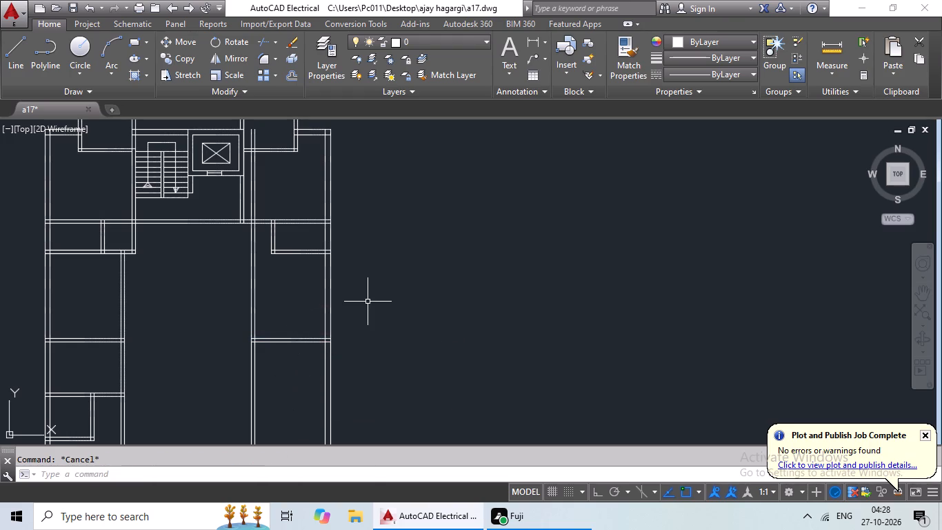
Trim the right-side vertical partition's two lines where they run above the horizontal partition into the upper room.
text(te)
key(Escape)
key(Escape)
key(r)
key(Escape)
key(t)
key(r)
key(space)
key(space)
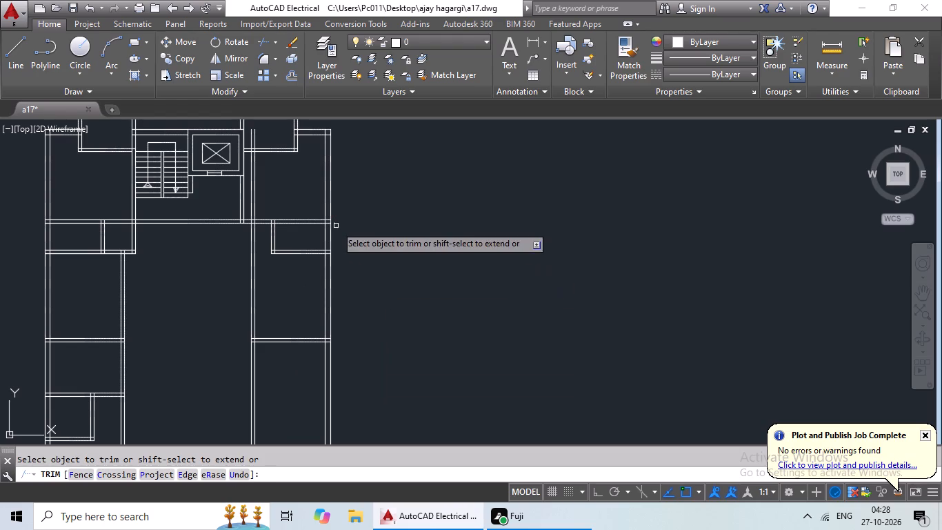
scroll(274, 198, up, 2)
drag(309, 161, 210, 240)
scroll(310, 188, down, 1)
key(Escape)
key(Escape)
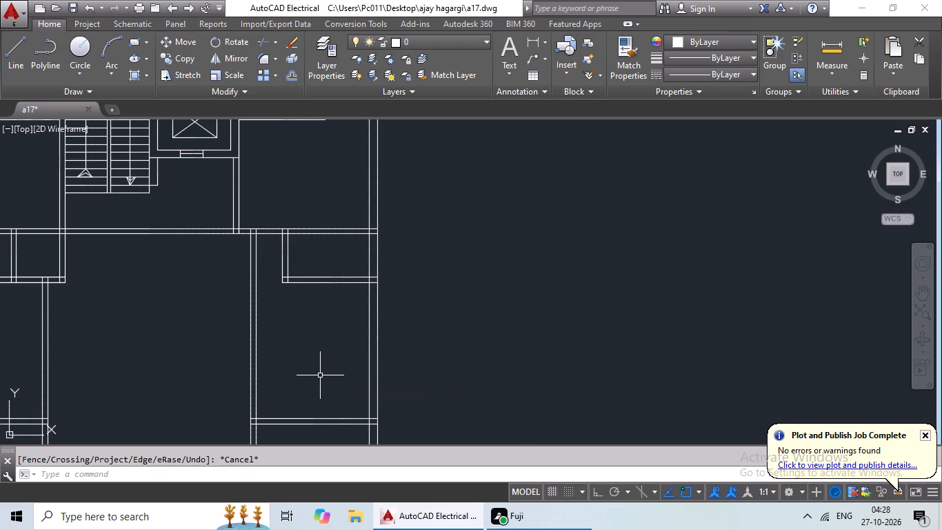
Extend both lines of the small right-side room's bottom partition leftward to the far line of the vertical partition.
key(e)
key(x)
key(space)
key(space)
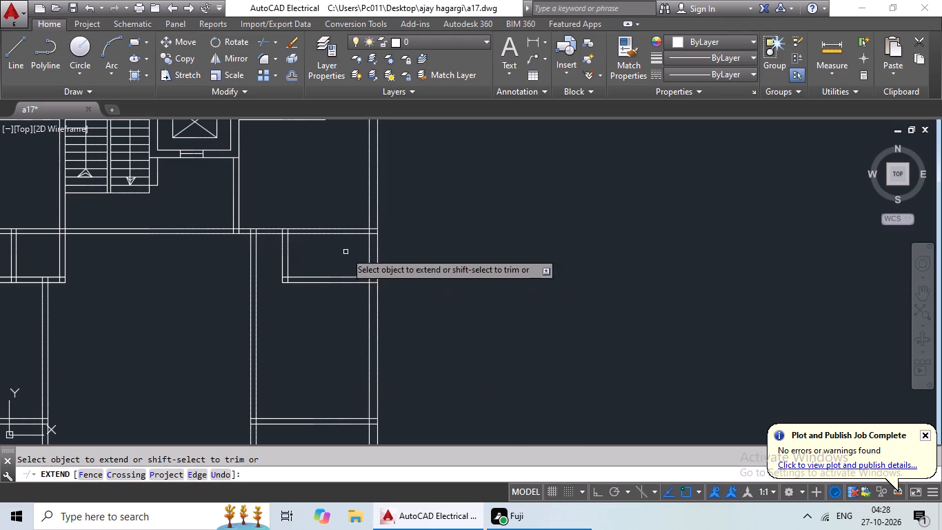
click(308, 279)
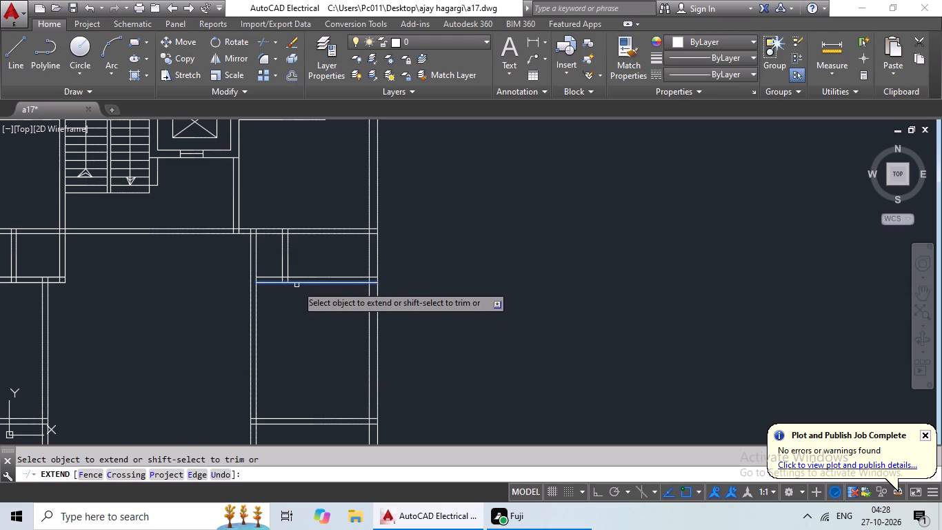
click(296, 285)
click(264, 284)
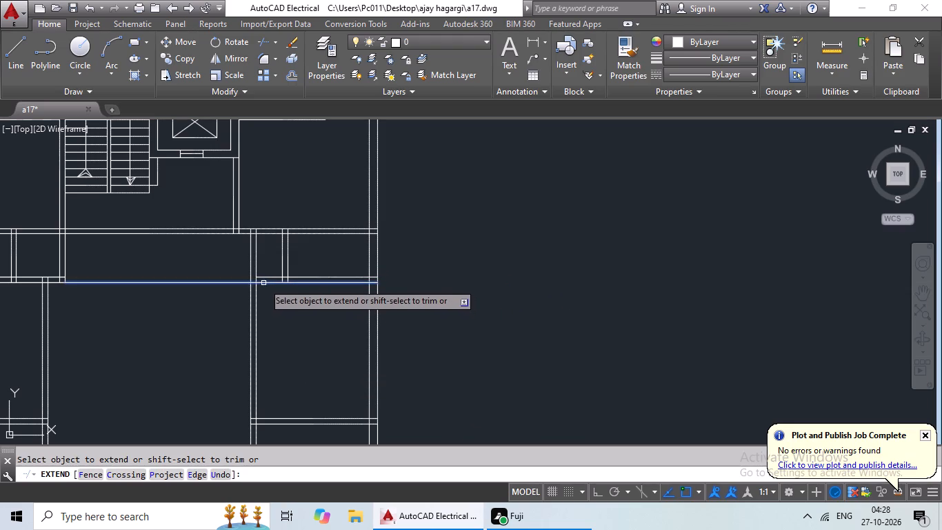
click(264, 277)
middle_drag(309, 313, 330, 265)
scroll(341, 275, down, 1)
middle_drag(338, 298, 397, 254)
key(Escape)
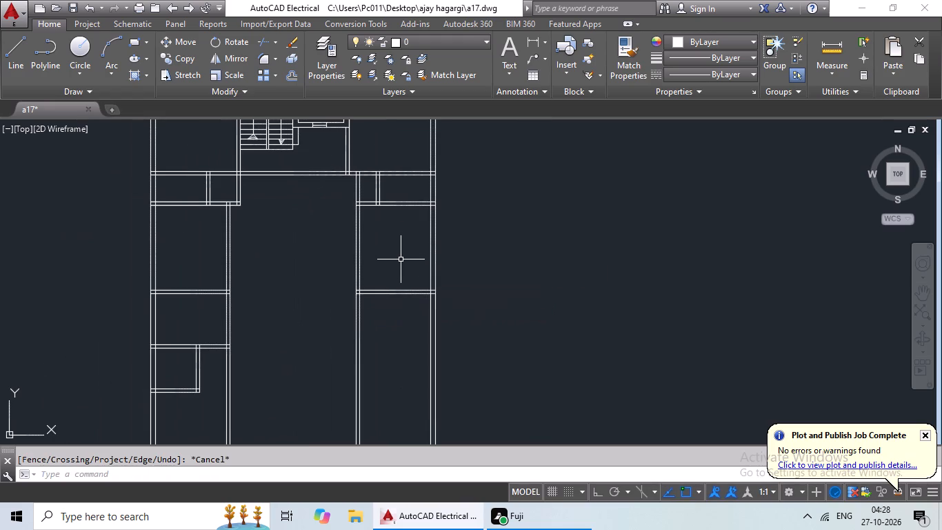
Offset the lower line of the lowest right-side horizontal partition 7'6" downward.
middle_drag(394, 271, 414, 233)
middle_drag(387, 356, 420, 300)
key(Escape)
key(Escape)
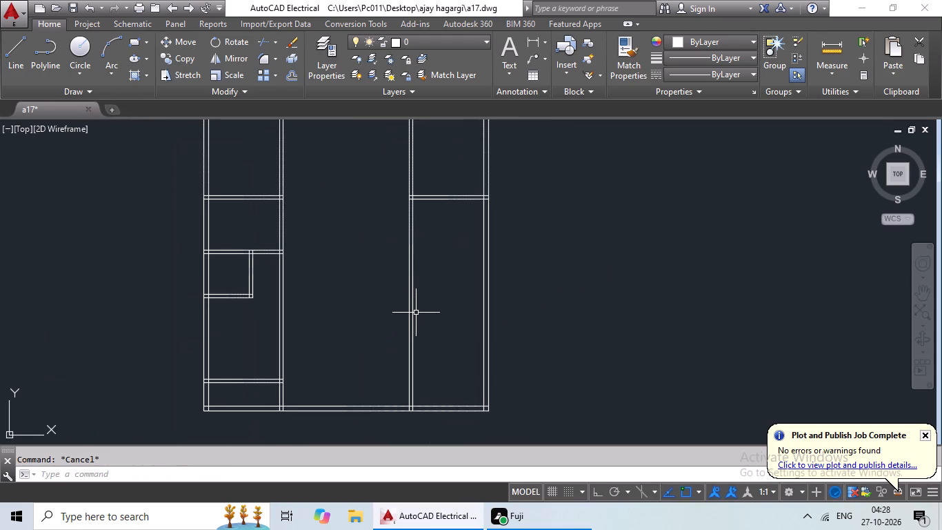
key(o)
key(Return)
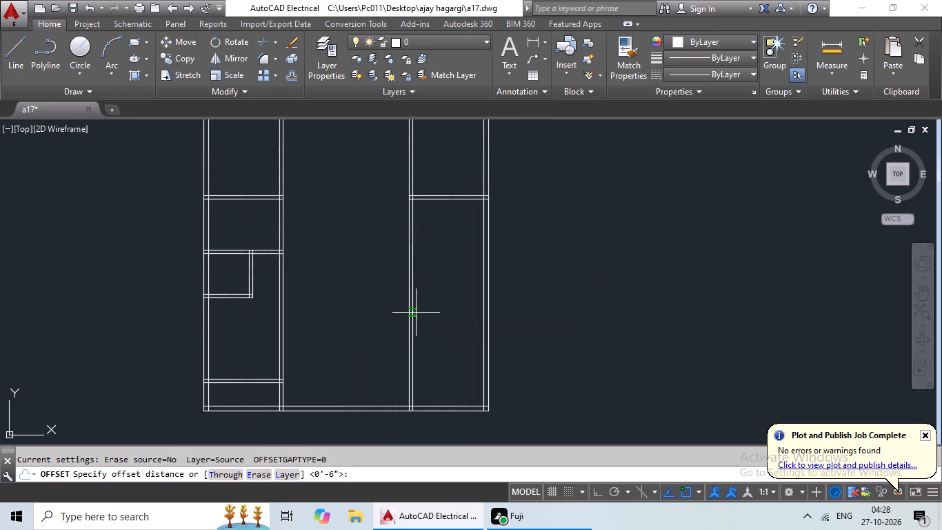
key(1)
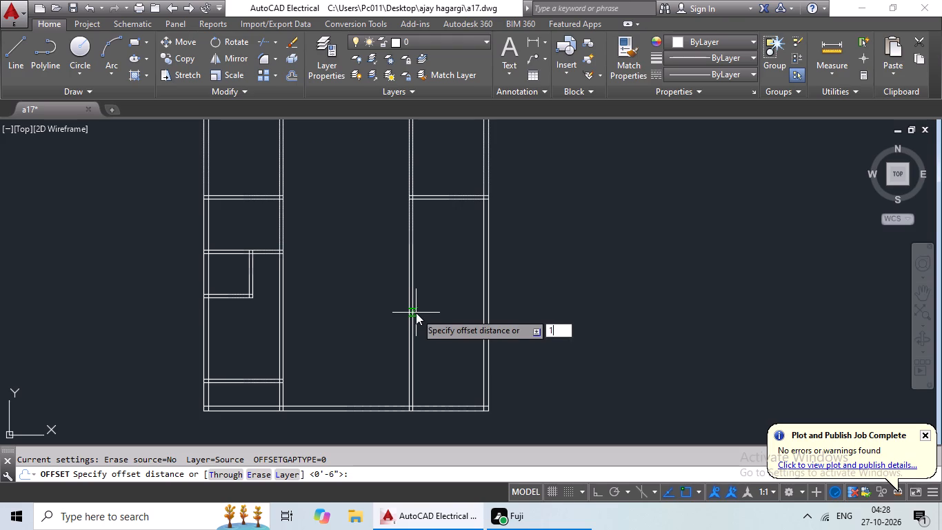
key(BackSpace)
text(7'6)
key(shift+quotedbl)
key(Return)
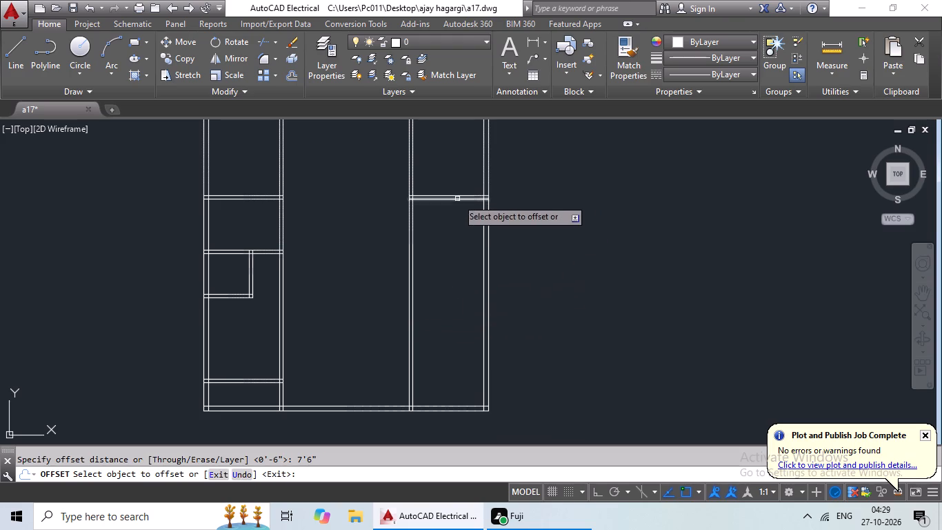
click(457, 197)
click(448, 256)
key(Escape)
key(Escape)
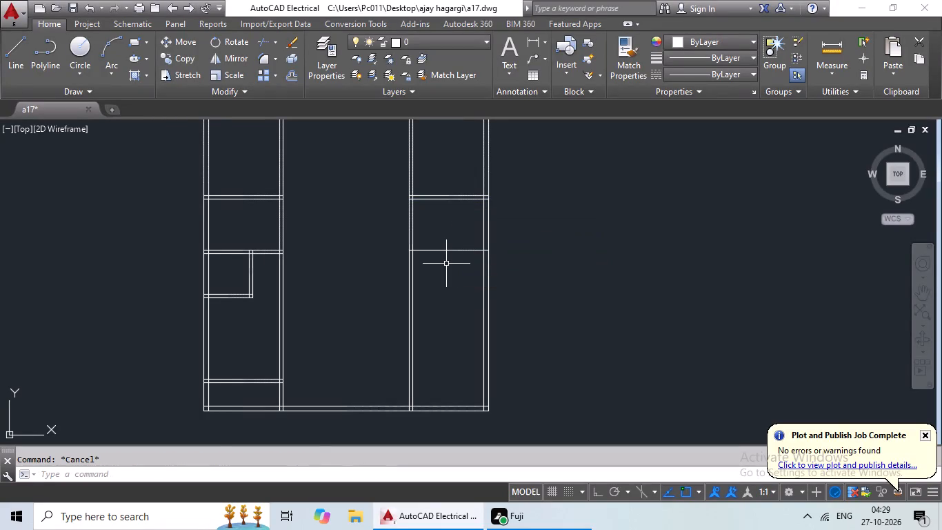
key(Escape)
Offset the new horizontal line 6" downward to form a partition.
key(o)
key(Return)
text(6")
key(Return)
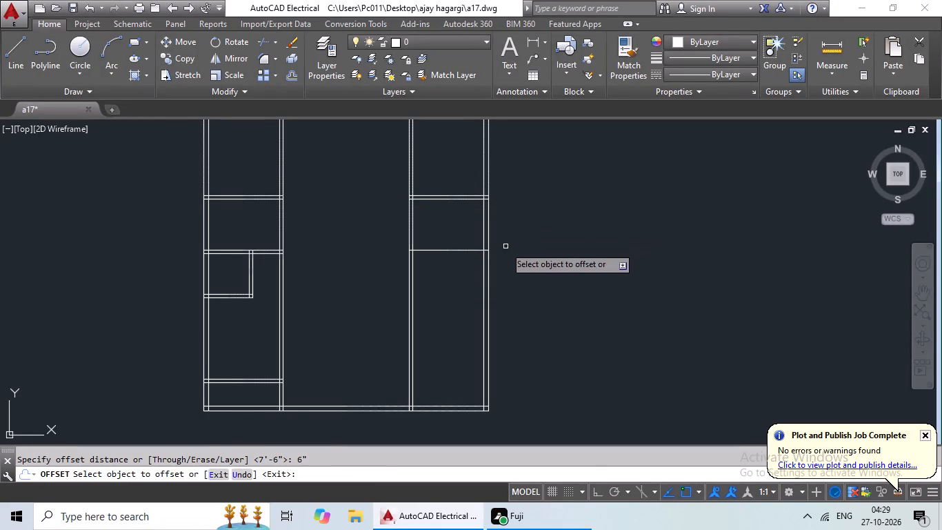
drag(454, 252, 454, 263)
click(453, 278)
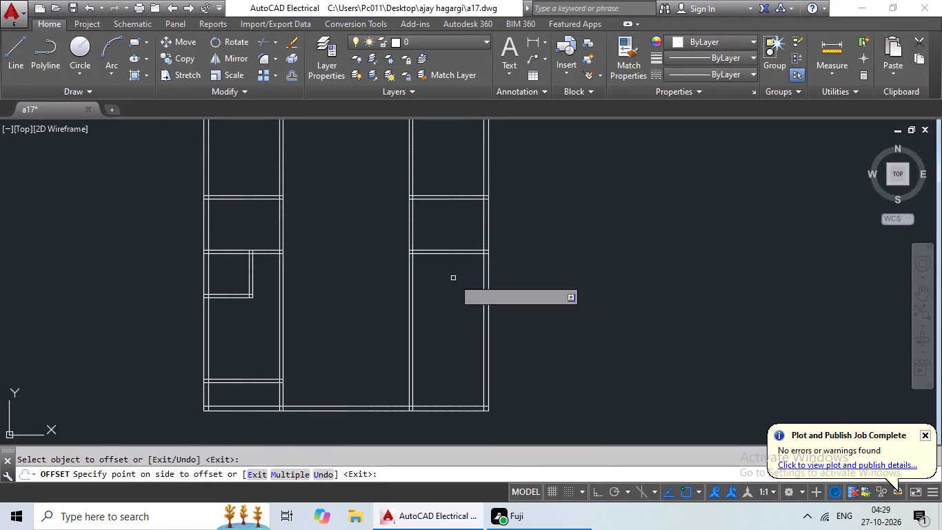
key(Escape)
key(Escape)
key(Escape)
key(Escape)
Offset the lower line of that new right-side partition 6' downward.
key(o)
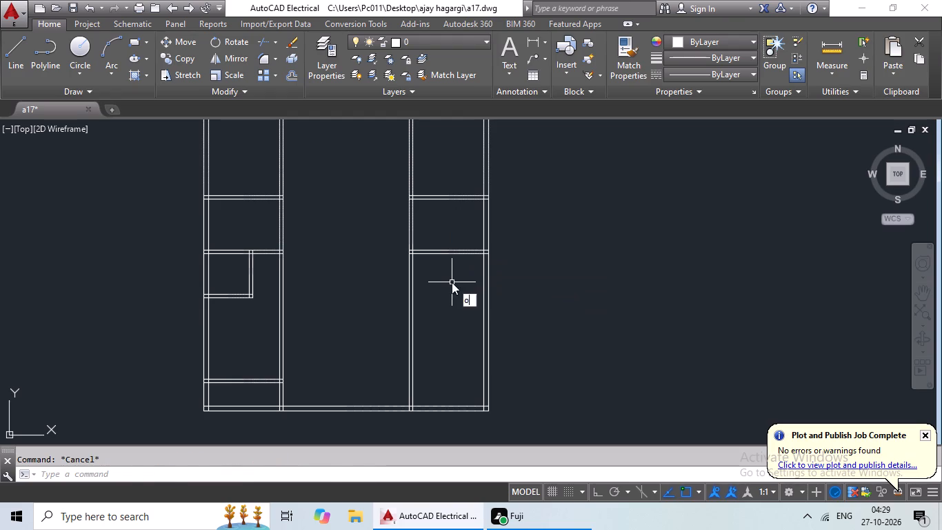
key(Return)
text(6')
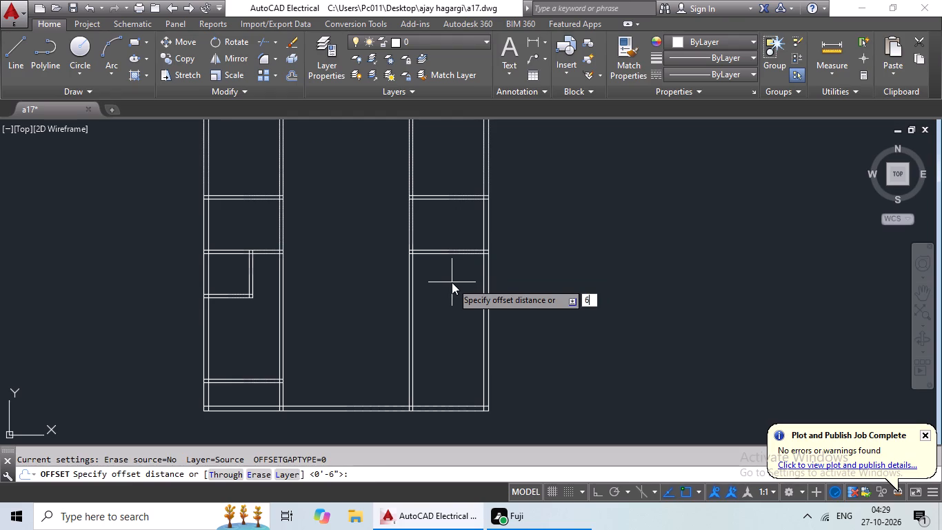
key(Return)
click(458, 255)
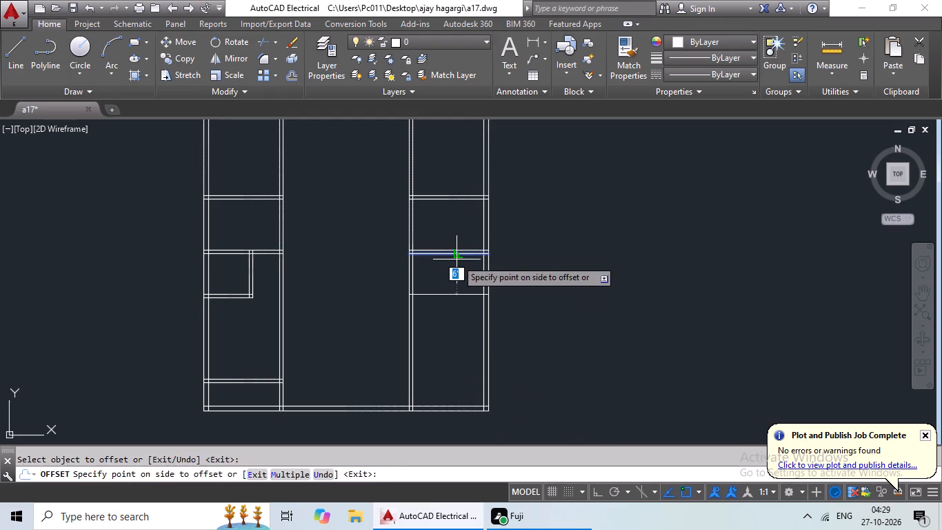
click(453, 284)
key(Escape)
key(Escape)
Offset the newest right-side horizontal line 6" downward to form another partition.
key(o)
key(Return)
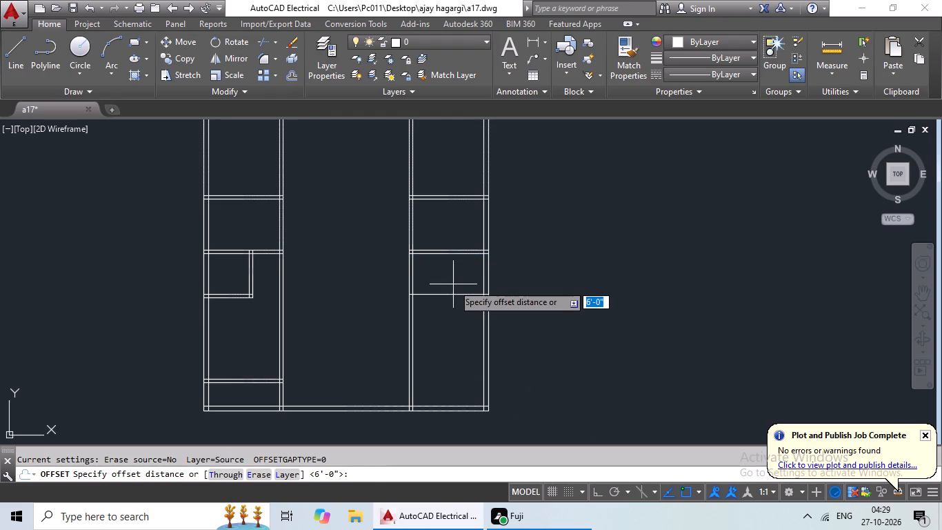
text(6")
key(Return)
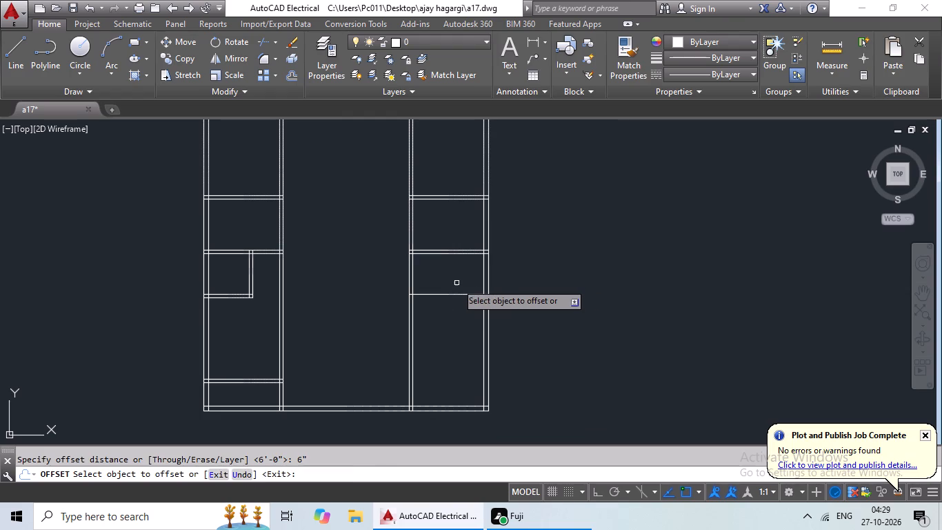
drag(448, 294, 448, 306)
click(447, 324)
key(Escape)
key(Escape)
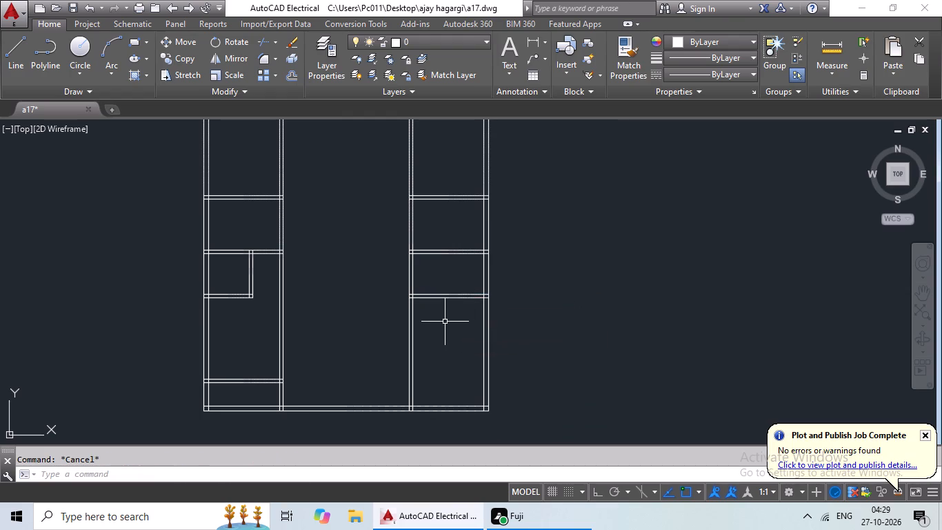
key(Escape)
key(Escape)
key(Escape)
Offset the inner line of the bottom outer wall 3'6" upward.
key(o)
key(Return)
text(3'6")
key(Return)
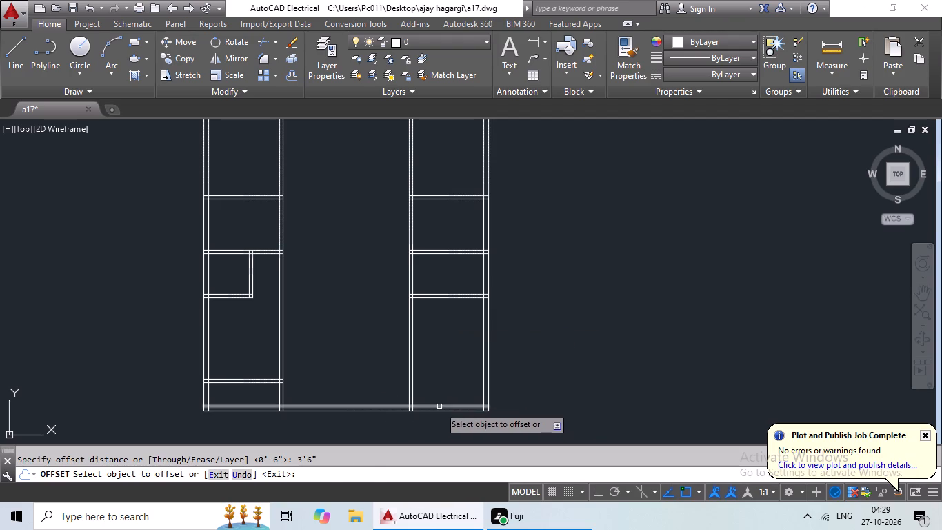
drag(439, 406, 443, 396)
click(448, 371)
key(Escape)
key(Escape)
key(Escape)
Offset the new line above the bottom wall 6" upward to form a partition.
key(o)
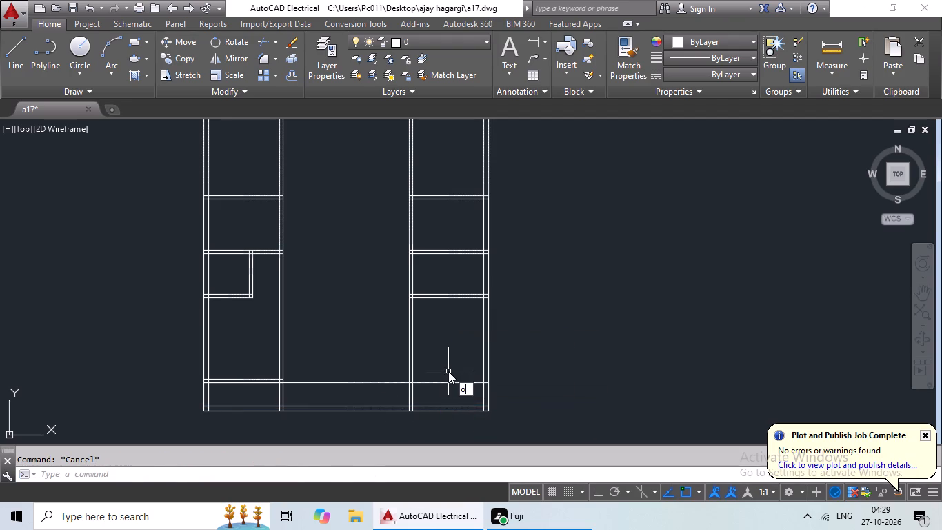
key(Return)
text(6")
key(Return)
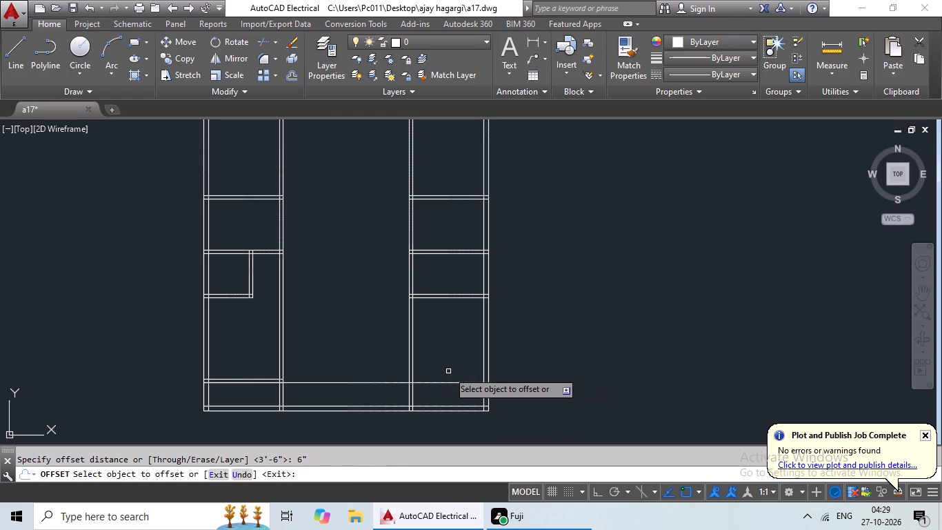
drag(449, 382, 452, 374)
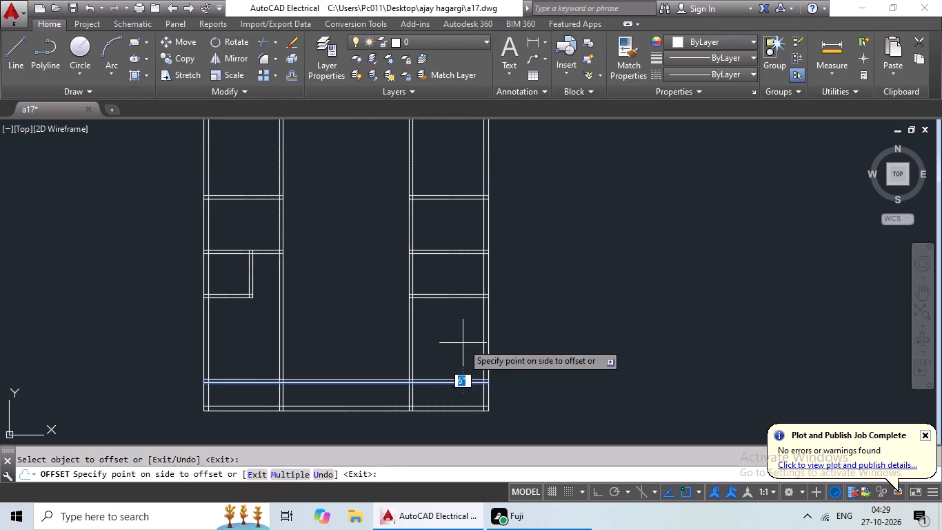
click(463, 343)
key(Escape)
key(Escape)
key(Escape)
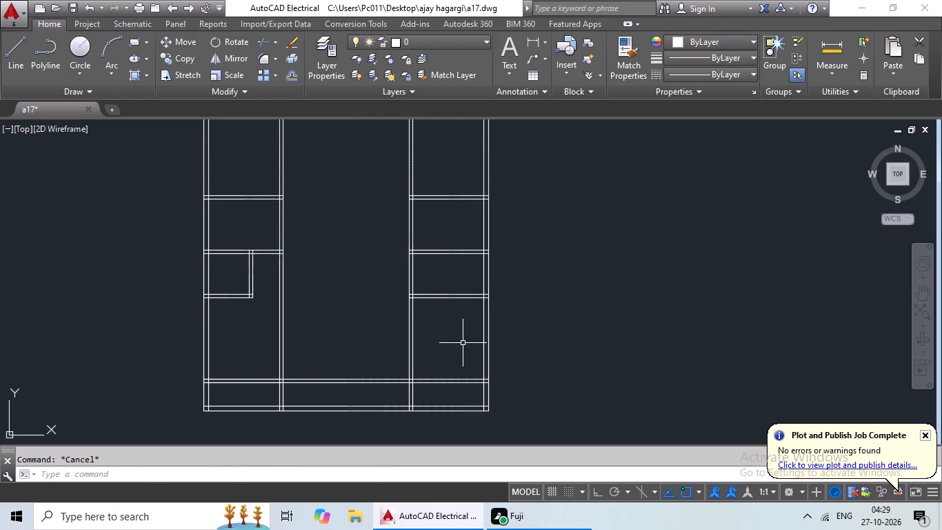
key(Escape)
key(Escape)
key(Escape)
Trim the two new horizontal lines across the central space between the left and right vertical partitions.
text(tr)
key(space)
key(space)
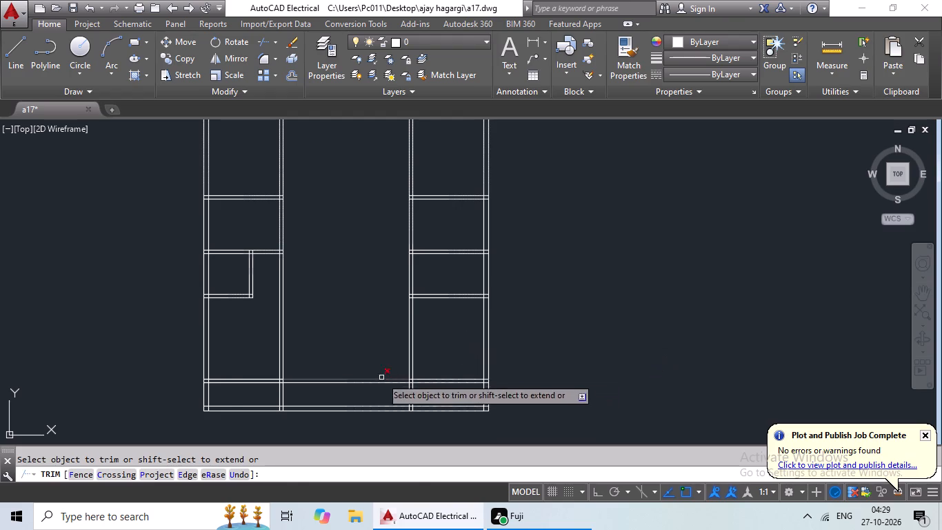
drag(377, 360, 334, 391)
middle_drag(339, 370, 391, 342)
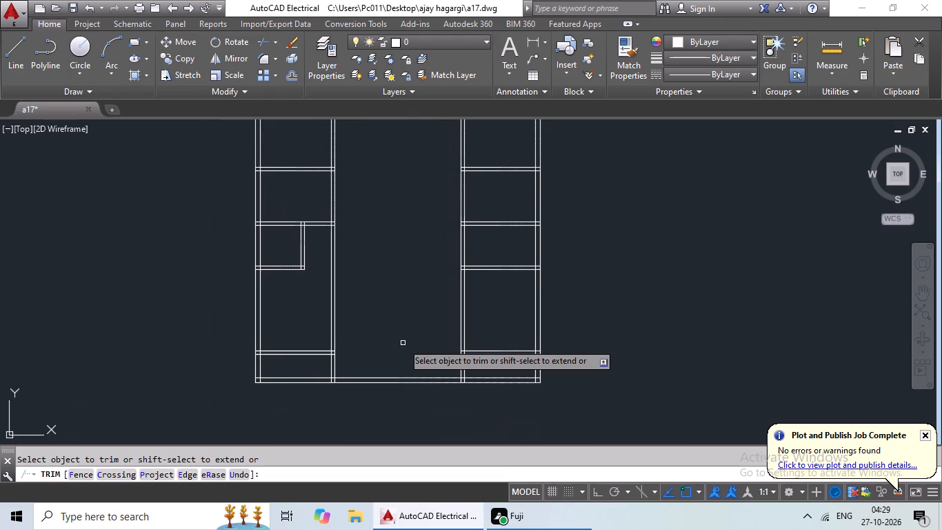
Offset the inner line of the left vertical partition 4'7" to the right into the central space.
key(Escape)
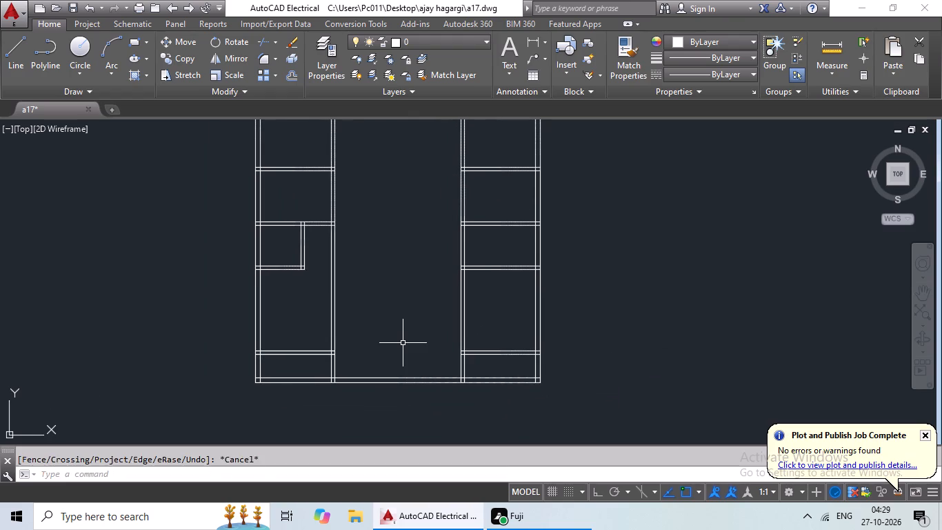
key(Escape)
key(o)
key(Return)
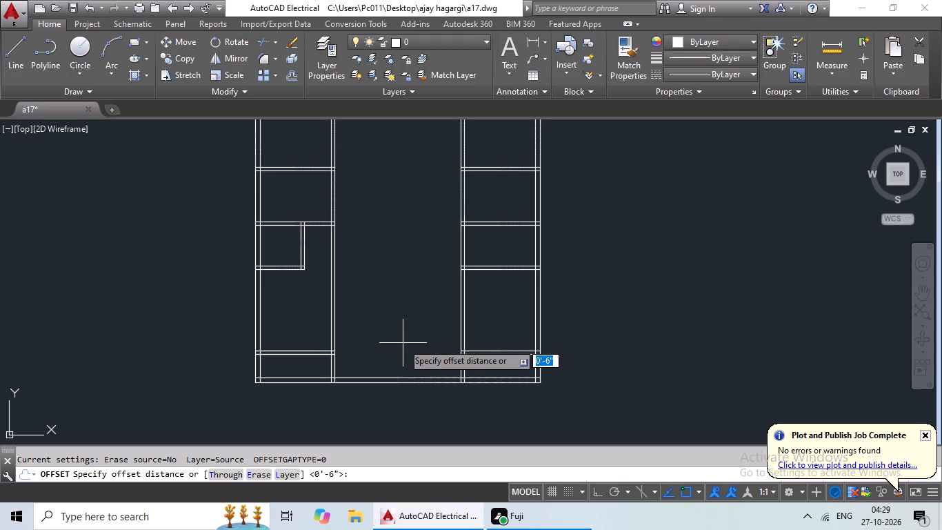
text(4'7")
key(Return)
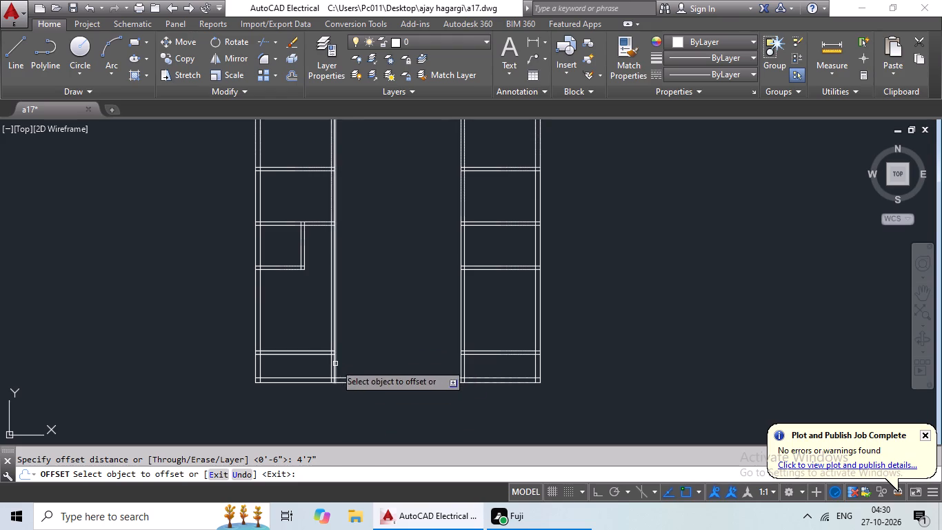
click(335, 364)
click(385, 351)
key(Escape)
key(Escape)
Offset the new vertical line in the central space 6" to the right to form a partition.
key(o)
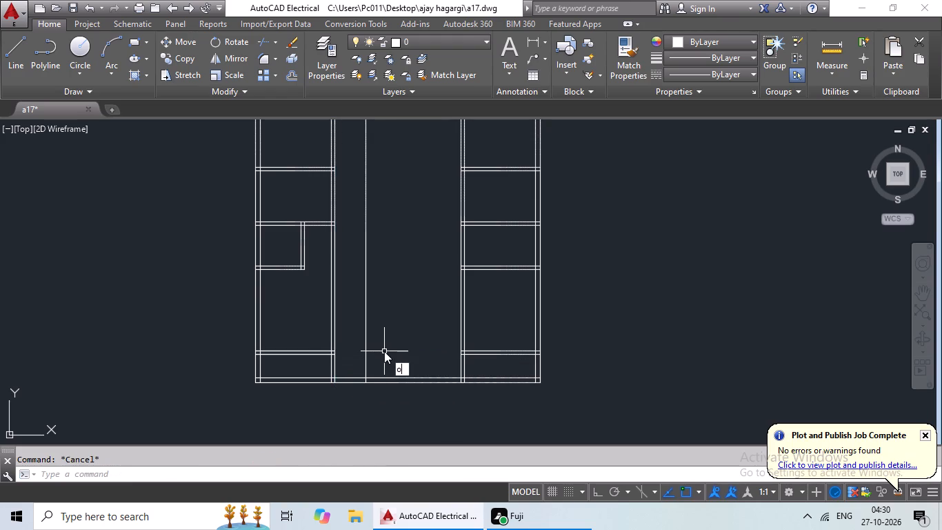
key(Return)
key(6)
key(shift+quotedbl)
key(Return)
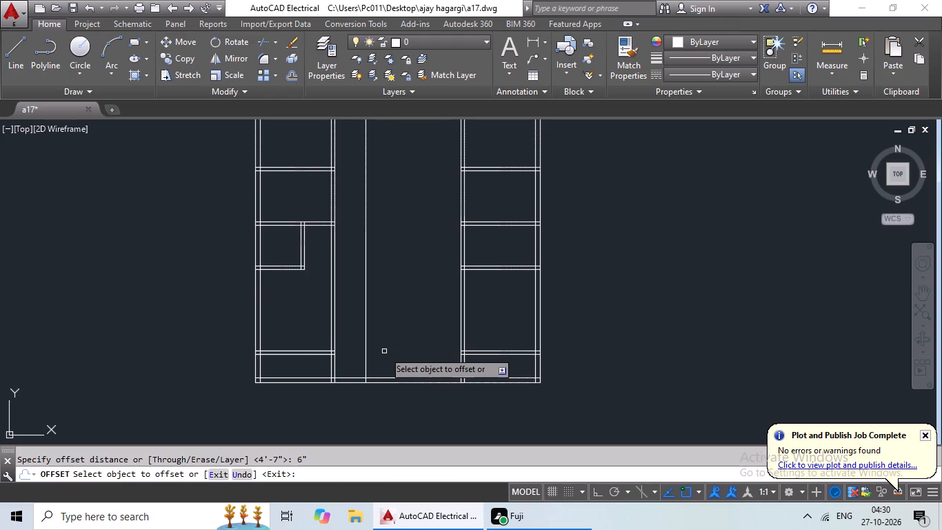
click(365, 366)
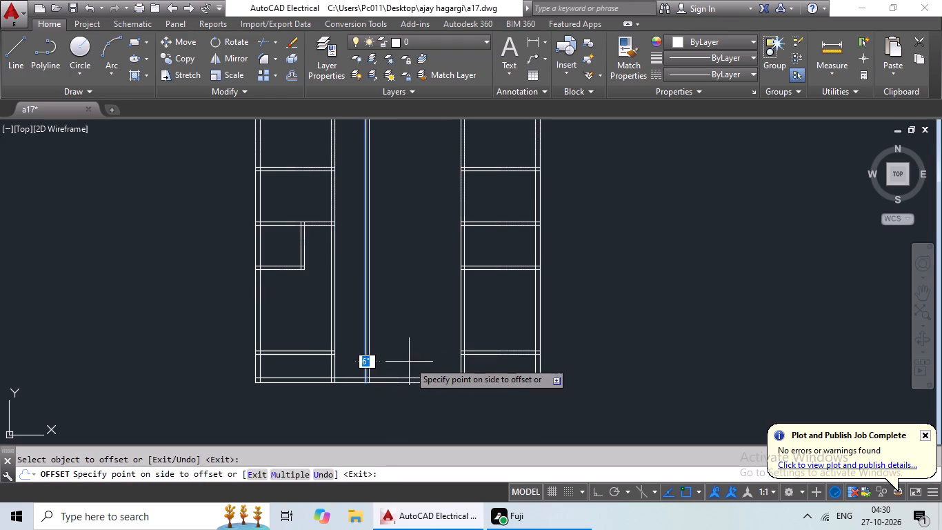
click(409, 362)
key(Escape)
key(Escape)
key(Escape)
key(Escape)
Offset the inner line of the bottom outer wall 10'4" upward.
key(o)
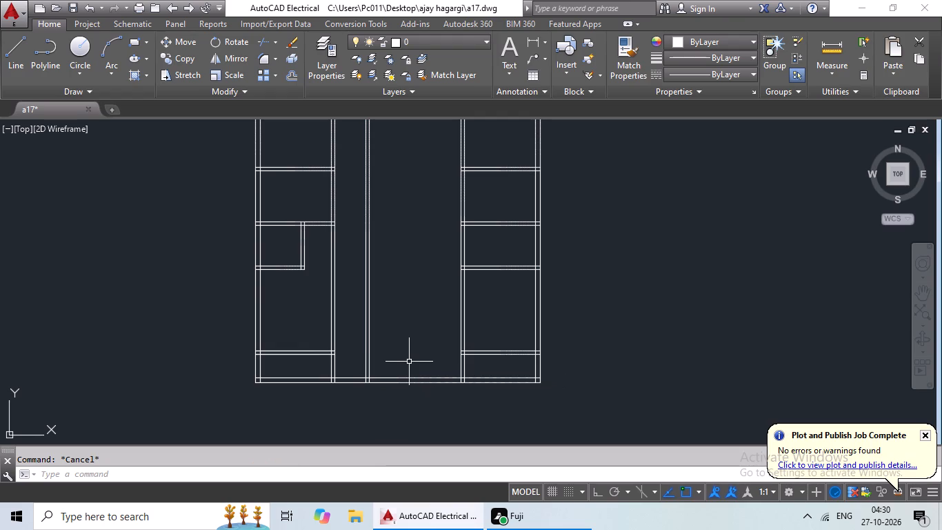
key(Return)
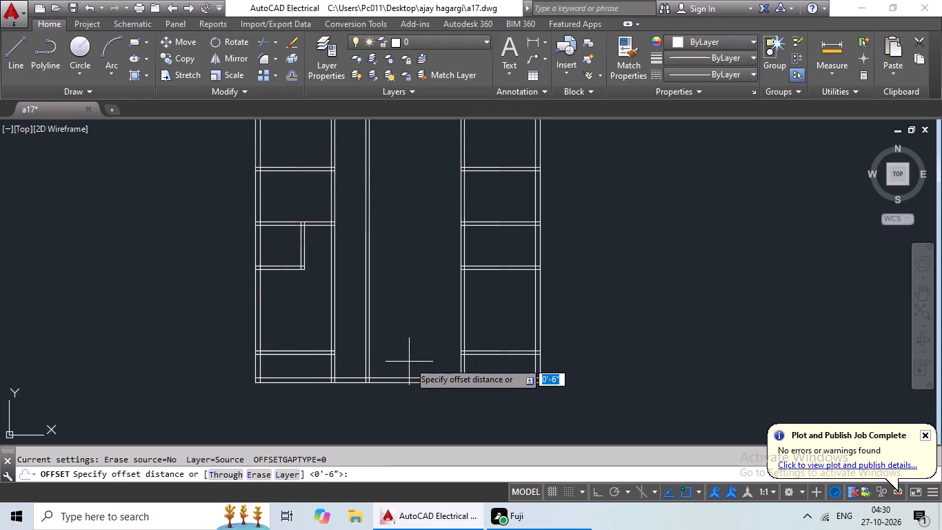
text(10)
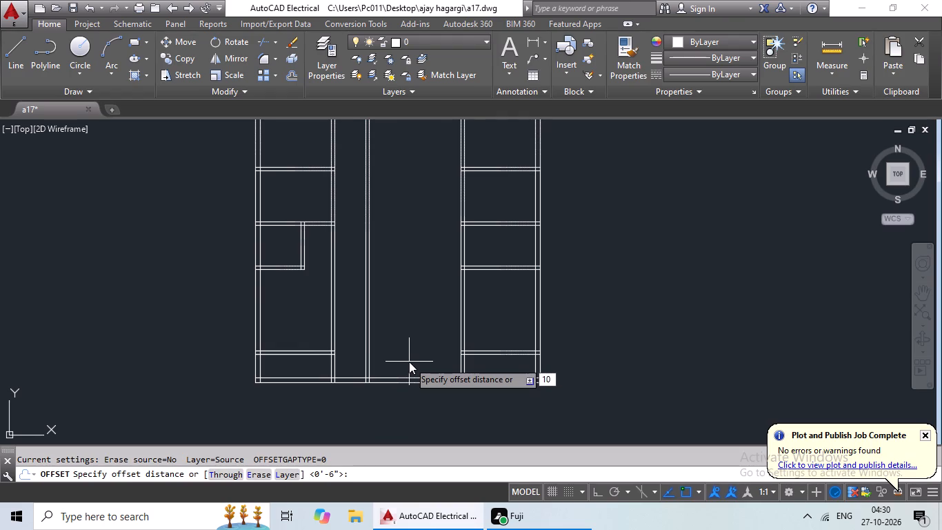
key(apostrophe)
text(4")
key(Return)
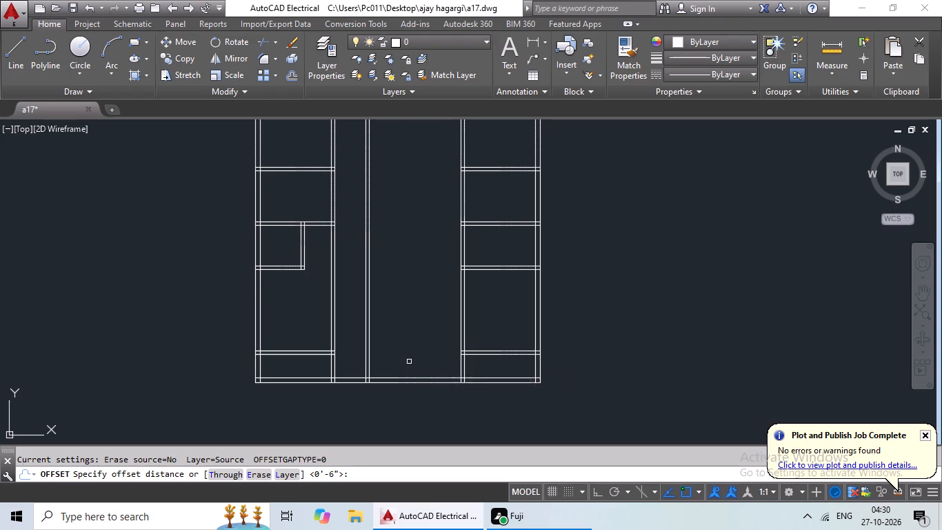
click(350, 377)
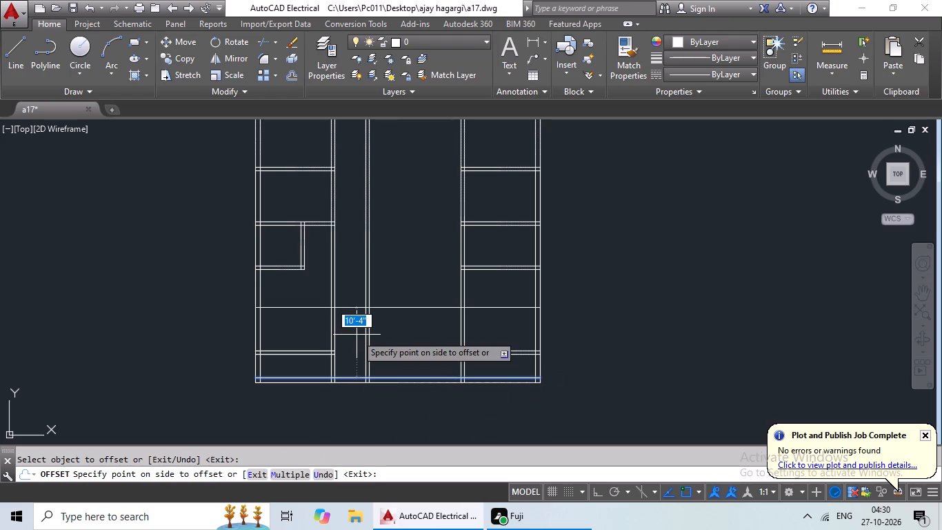
click(357, 335)
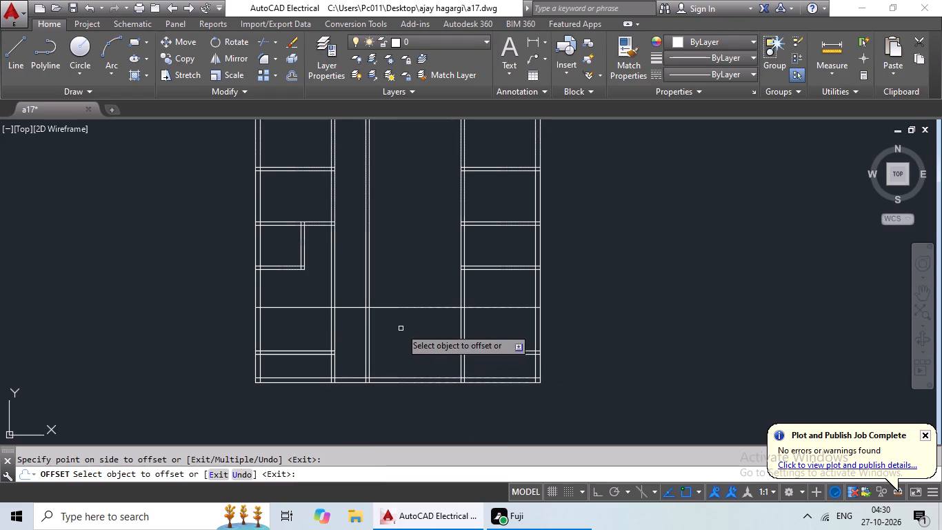
key(Escape)
key(Escape)
key(Escape)
Offset the new horizontal line above the bottom wall 6" upward to form a partition.
key(o)
key(Return)
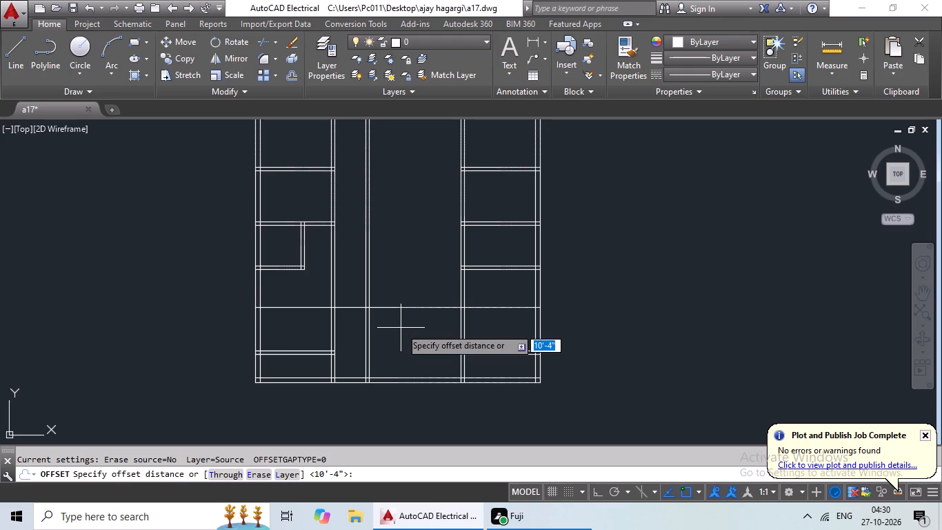
text(6")
key(Return)
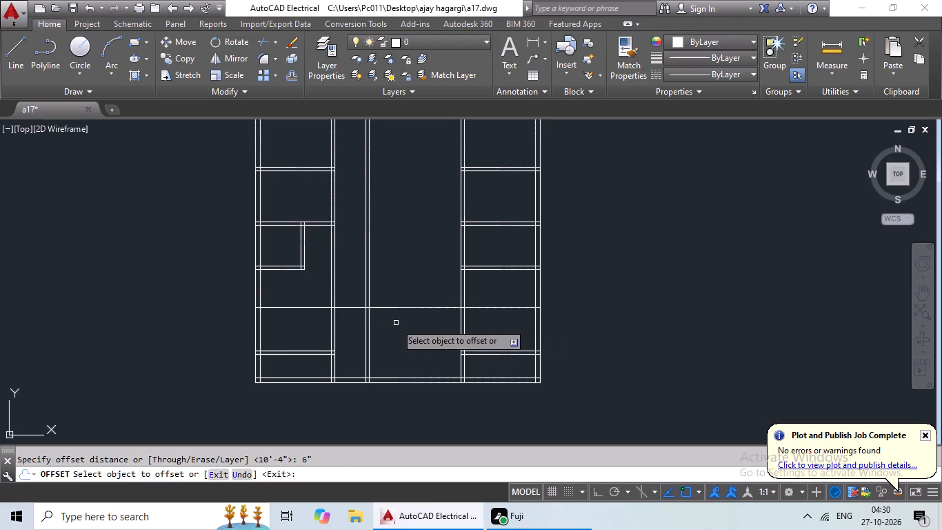
drag(413, 308, 417, 295)
click(419, 282)
key(Escape)
key(Escape)
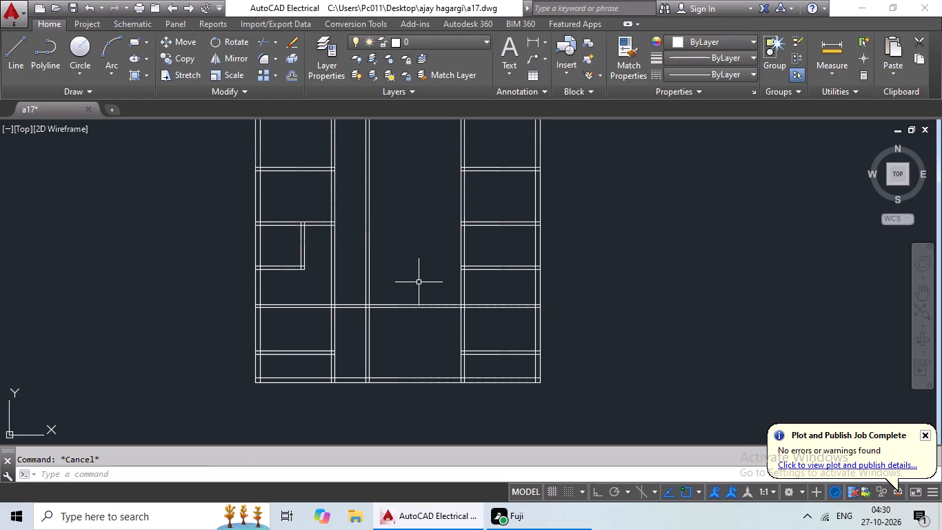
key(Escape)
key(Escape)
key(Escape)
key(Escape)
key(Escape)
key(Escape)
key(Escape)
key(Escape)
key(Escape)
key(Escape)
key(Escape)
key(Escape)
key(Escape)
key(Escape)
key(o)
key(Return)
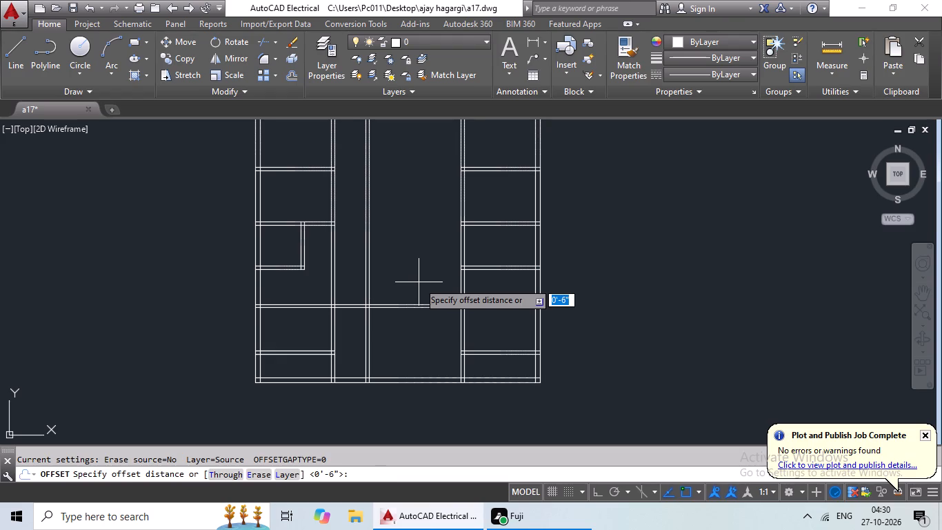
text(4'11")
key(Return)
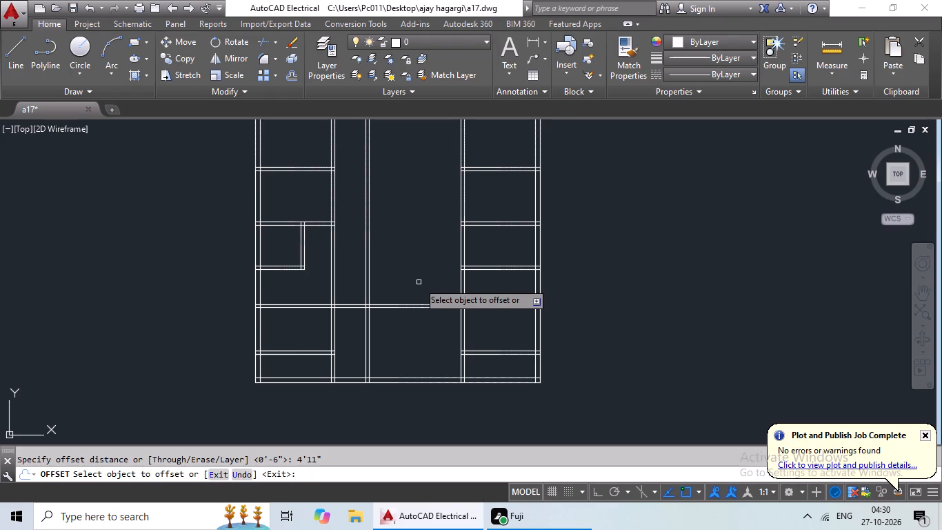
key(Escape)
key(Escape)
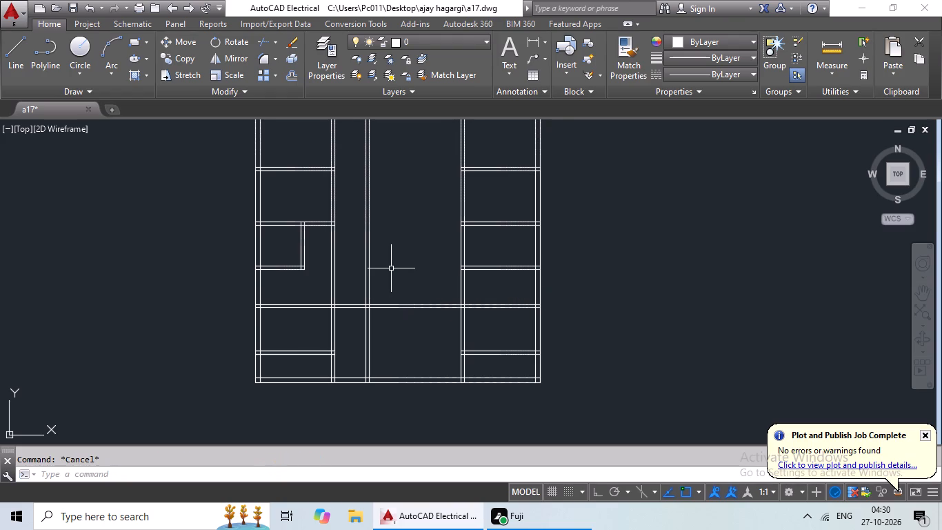
Trim the new vertical partition lines above the new horizontal partition, and trim that horizontal partition across the lower-left room.
text(tr)
key(space)
key(space)
drag(399, 219, 343, 274)
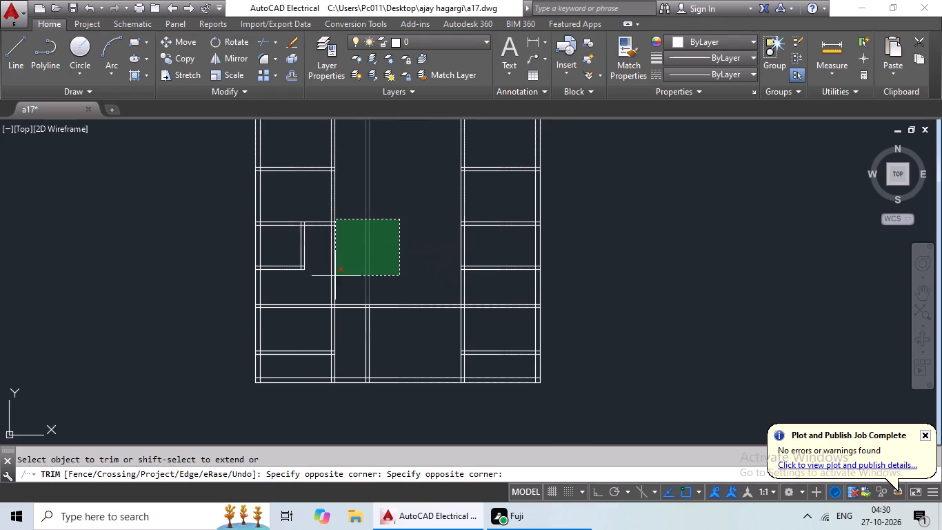
drag(343, 274, 350, 271)
drag(320, 279, 271, 332)
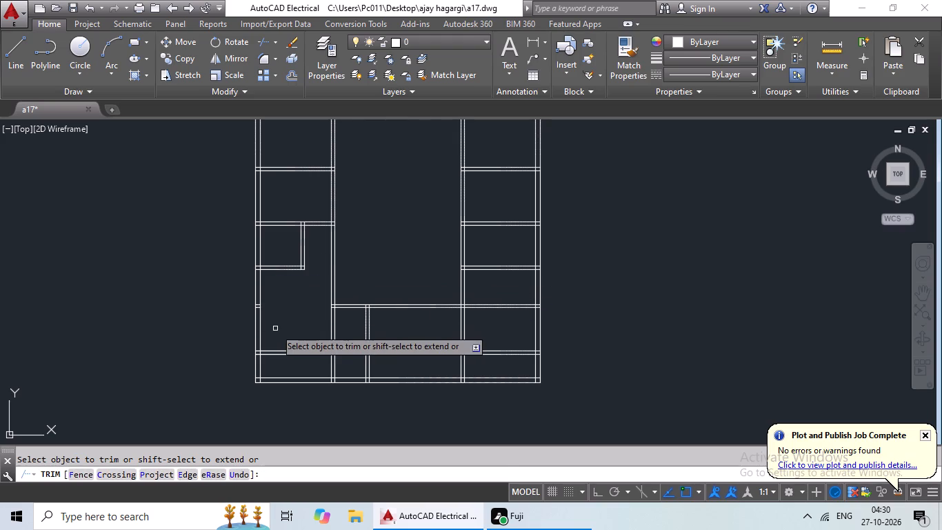
key(Escape)
key(Escape)
key(Escape)
Offset the right line of the new vertical partition in the bottom central area 4'11" to the right.
key(o)
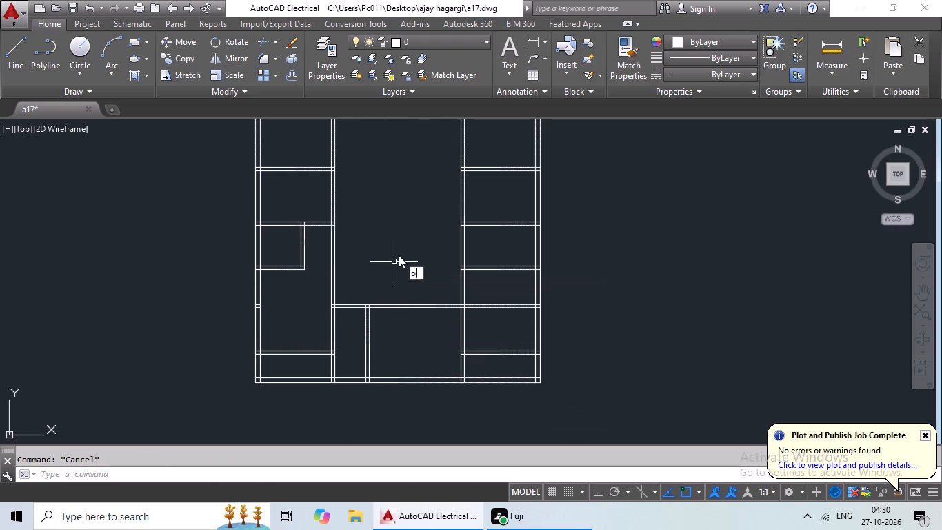
key(Return)
text(4')
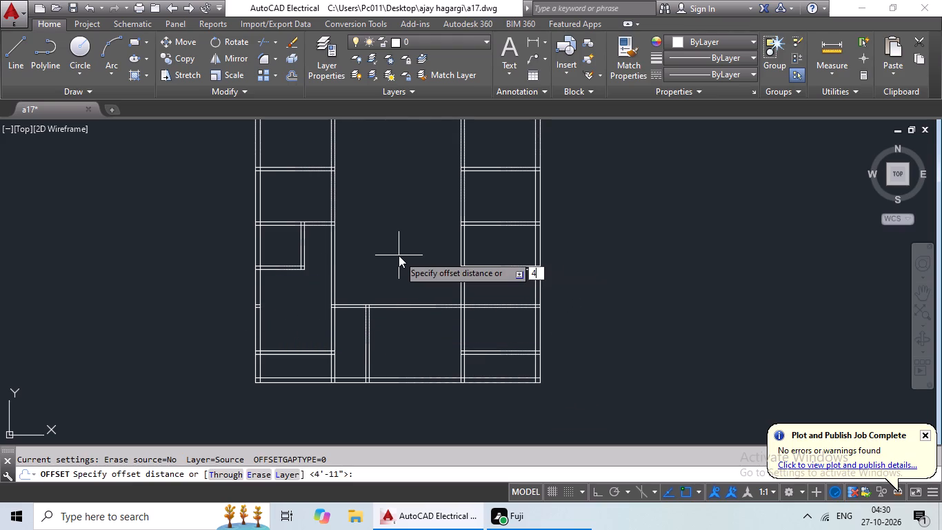
text(11)
key(shift+quotedbl)
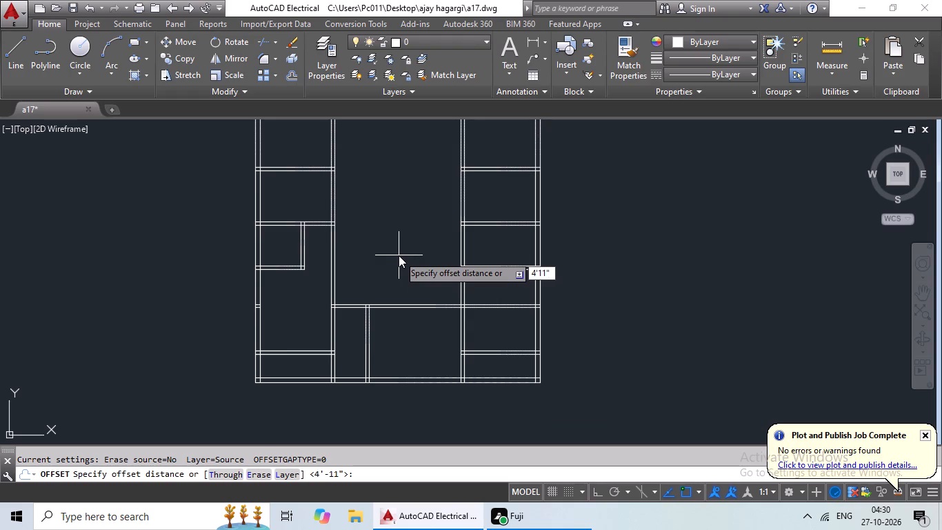
key(Return)
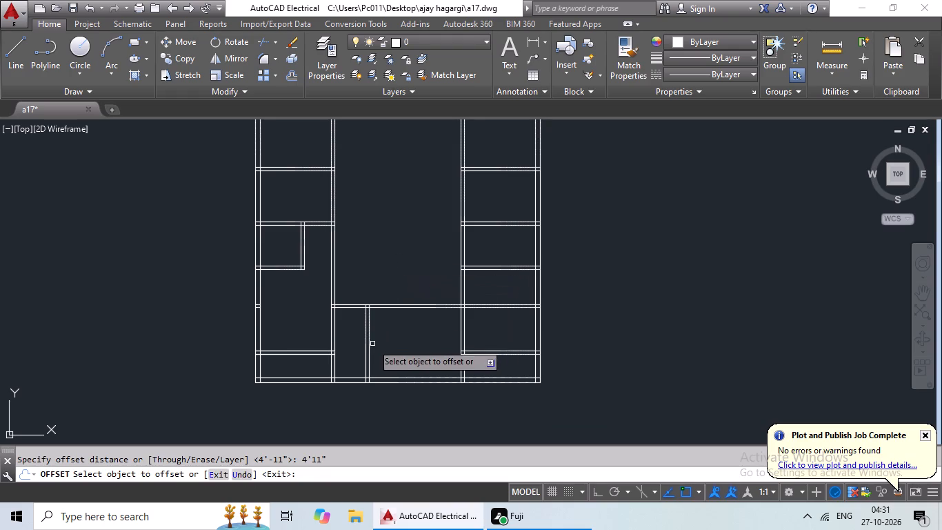
drag(370, 345, 391, 351)
click(422, 355)
key(Escape)
key(Escape)
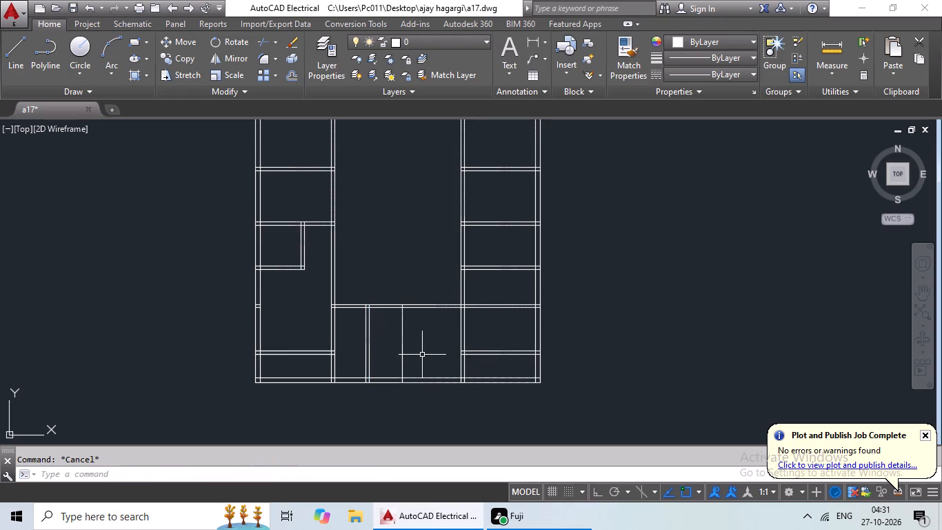
Offset the newest vertical line in the bottom central area 6" to the right to form a second partition.
key(o)
key(Return)
text(6")
key(Return)
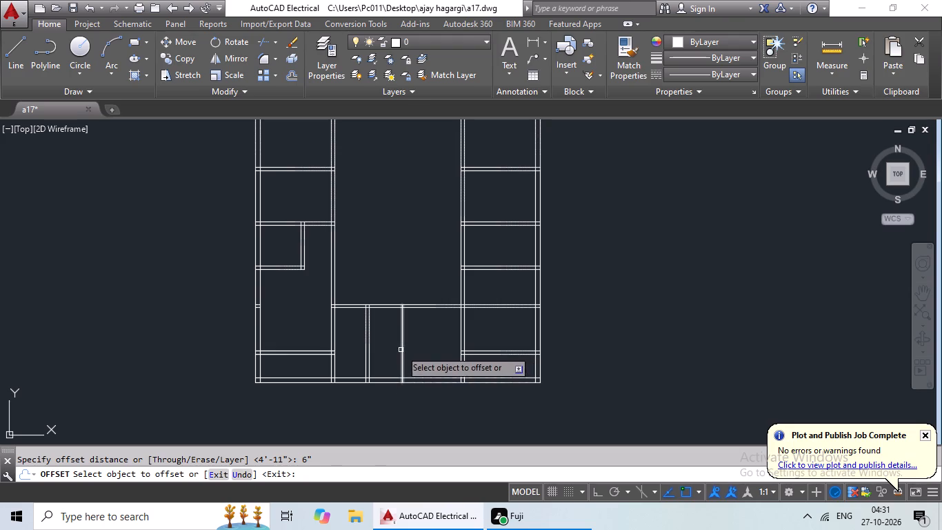
drag(401, 350, 408, 349)
click(436, 346)
key(Escape)
key(Escape)
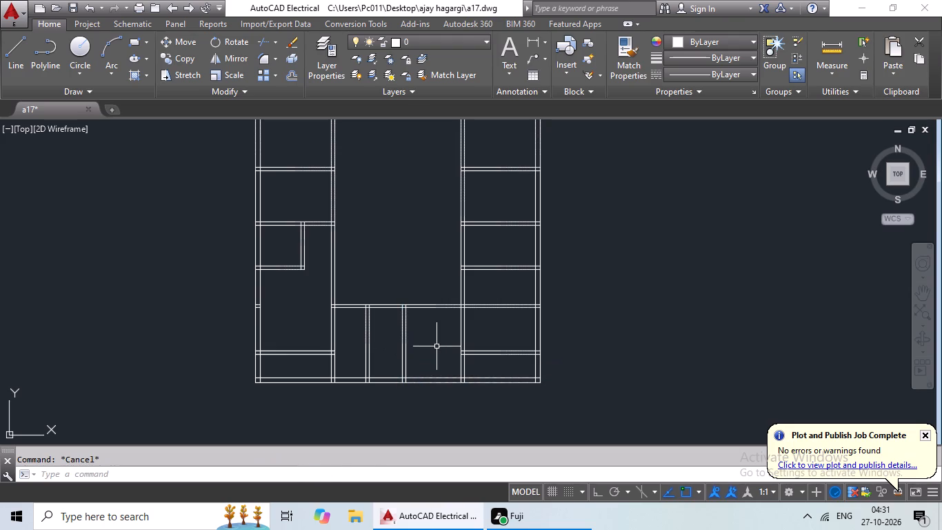
key(Escape)
key(Escape)
key(Escape)
key(Escape)
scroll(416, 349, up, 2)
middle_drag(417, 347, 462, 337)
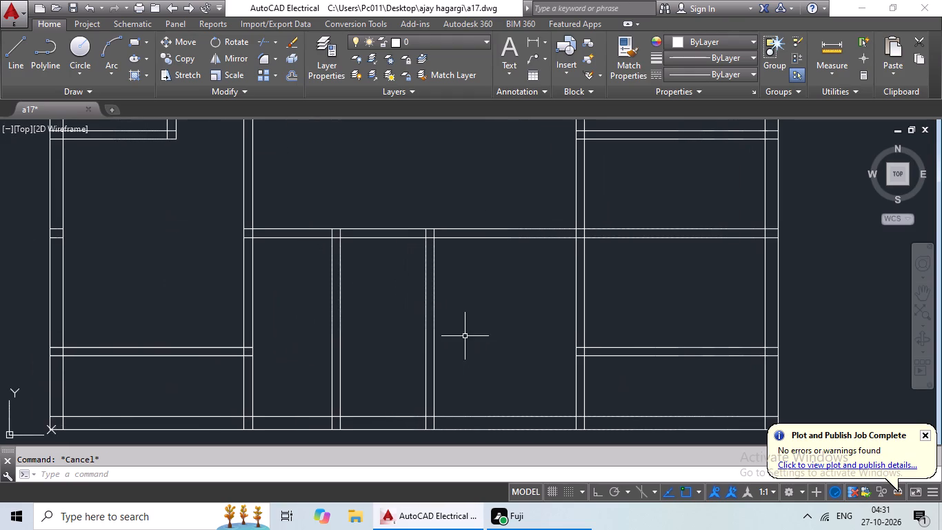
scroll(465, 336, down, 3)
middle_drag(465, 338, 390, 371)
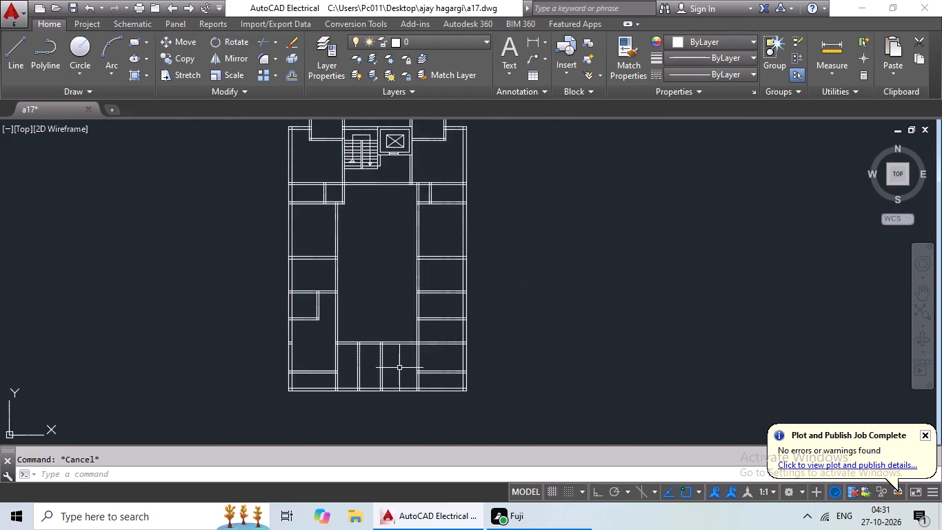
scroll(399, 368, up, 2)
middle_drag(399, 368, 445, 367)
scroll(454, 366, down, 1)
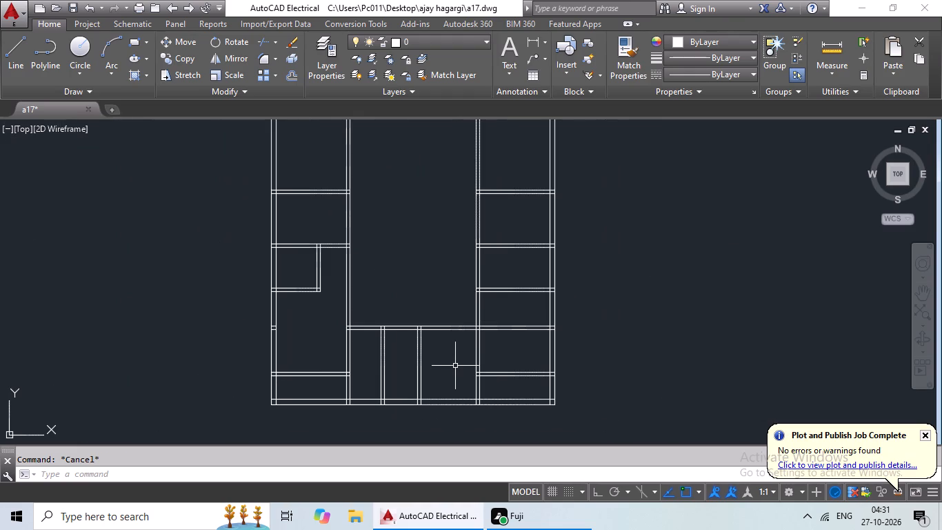
Offset the lower line of the horizontal partition above the bottom central rooms 4'6" downward.
scroll(434, 371, up, 1)
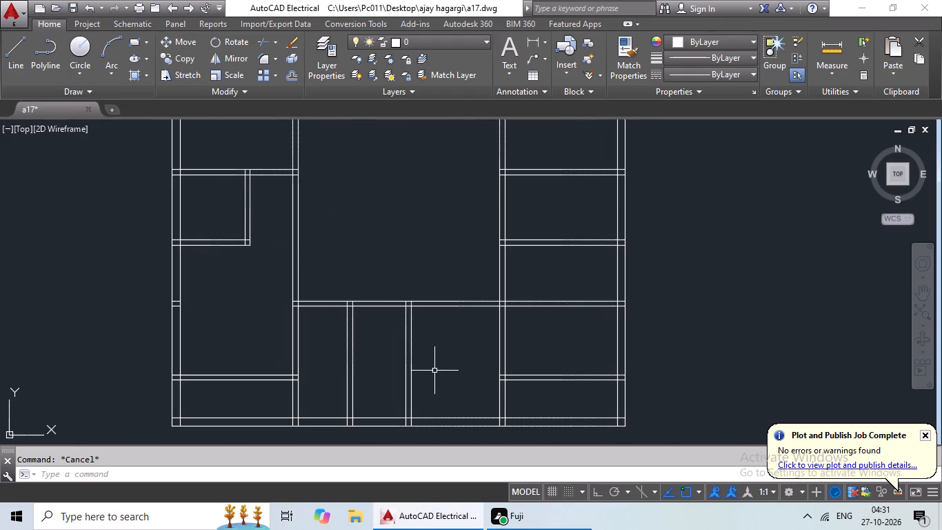
middle_drag(425, 370, 437, 355)
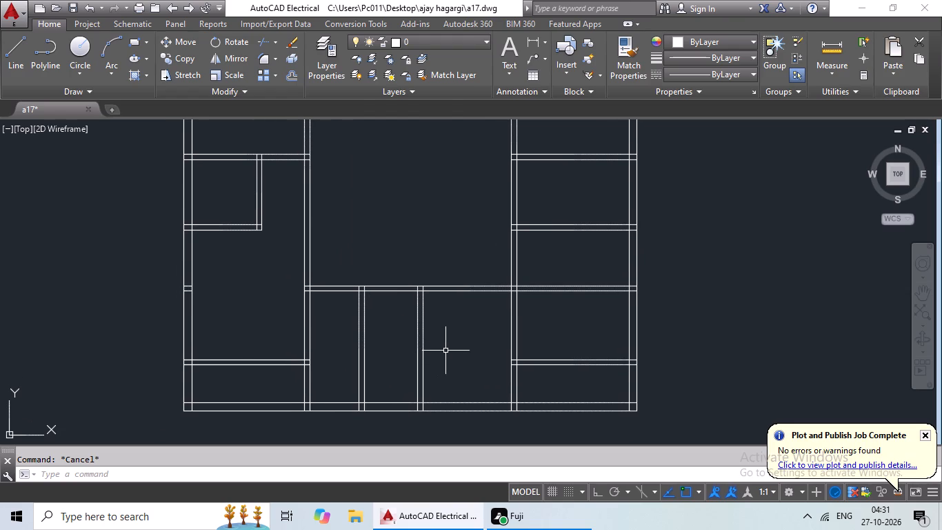
key(Escape)
key(o)
key(Return)
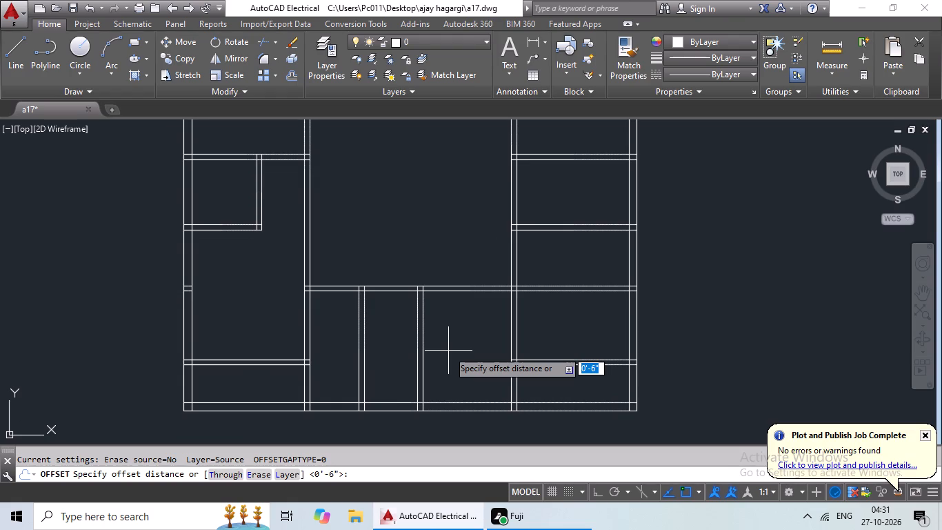
text(4'6")
key(Return)
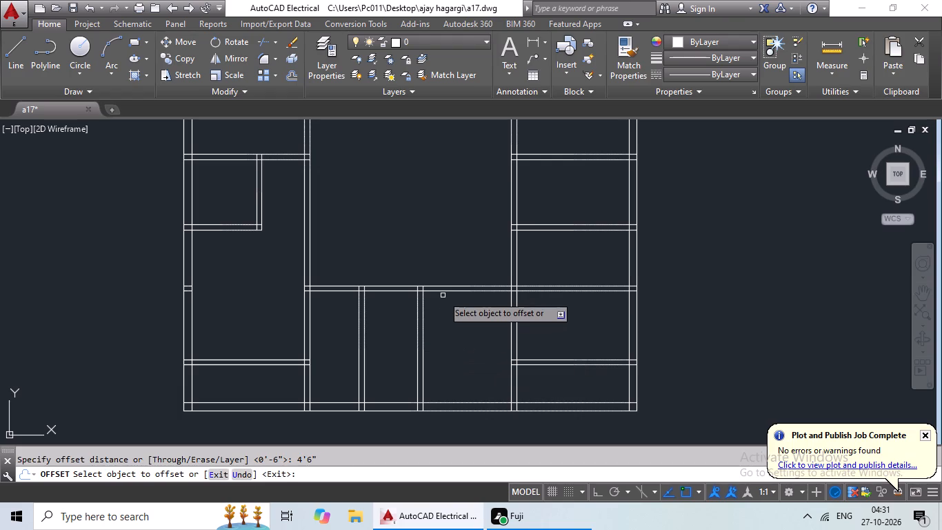
click(458, 291)
click(457, 317)
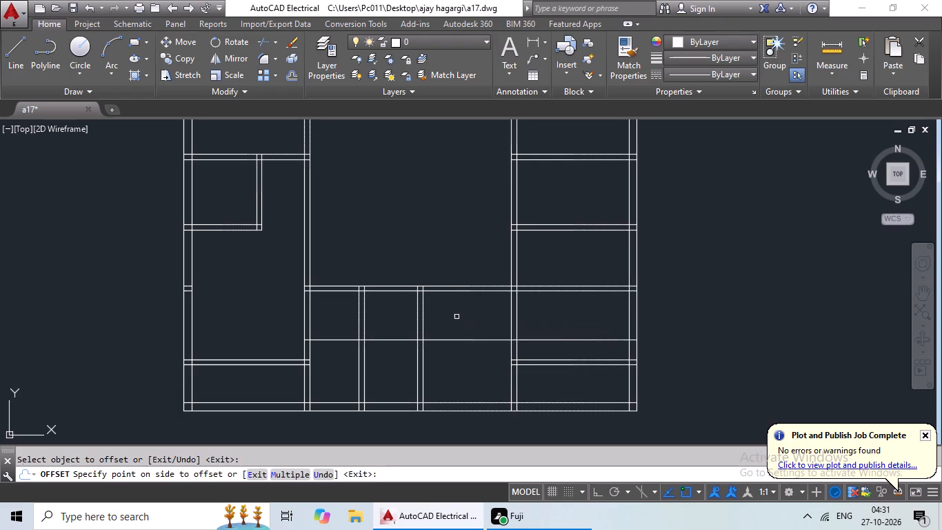
key(Escape)
key(Escape)
Offset the new horizontal line in the bottom central area 6" downward to form a partition.
key(o)
key(Return)
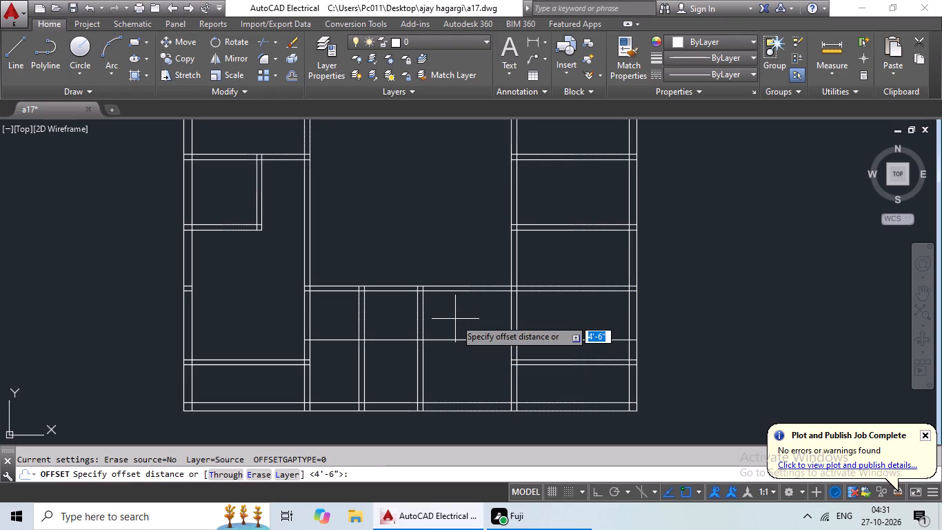
text(6")
key(Return)
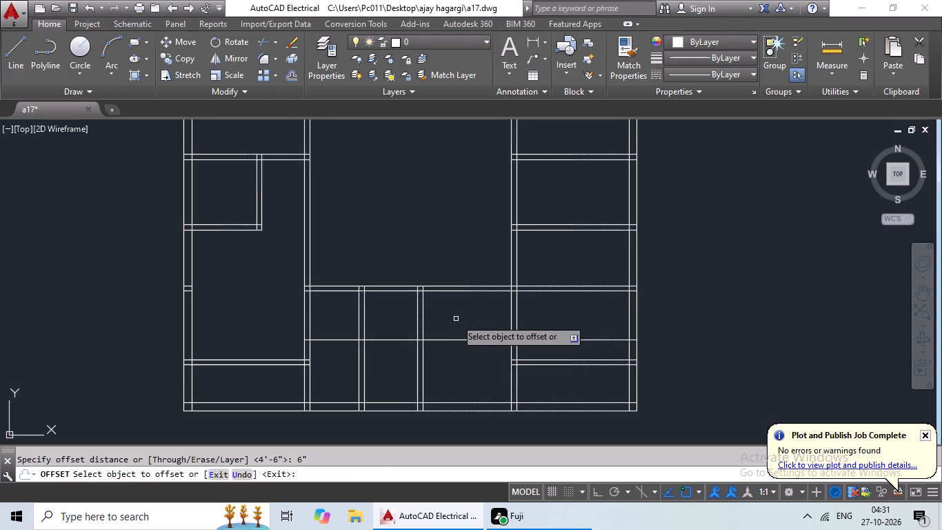
click(455, 340)
click(452, 358)
key(Escape)
key(Escape)
key(Escape)
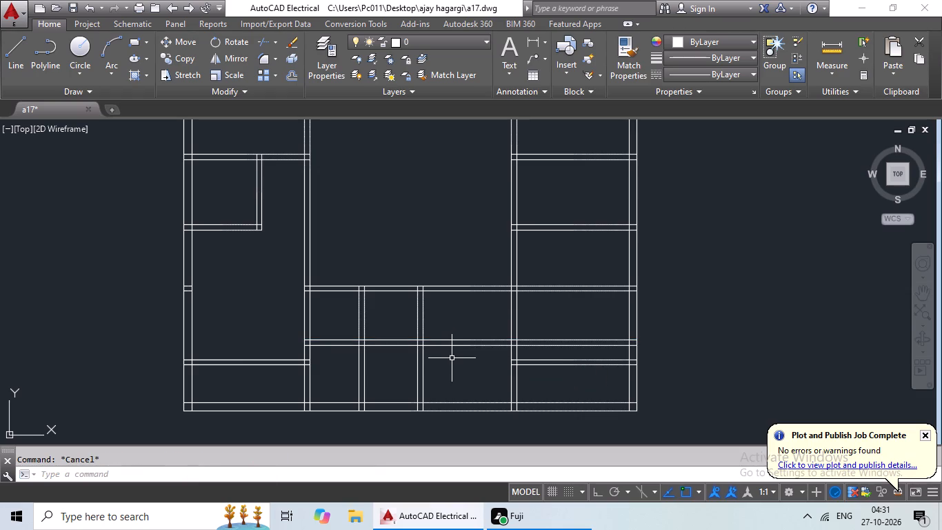
Trim the new horizontal partition across the narrow leftmost central room and across the lower-right room.
key(t)
key(r)
key(space)
key(space)
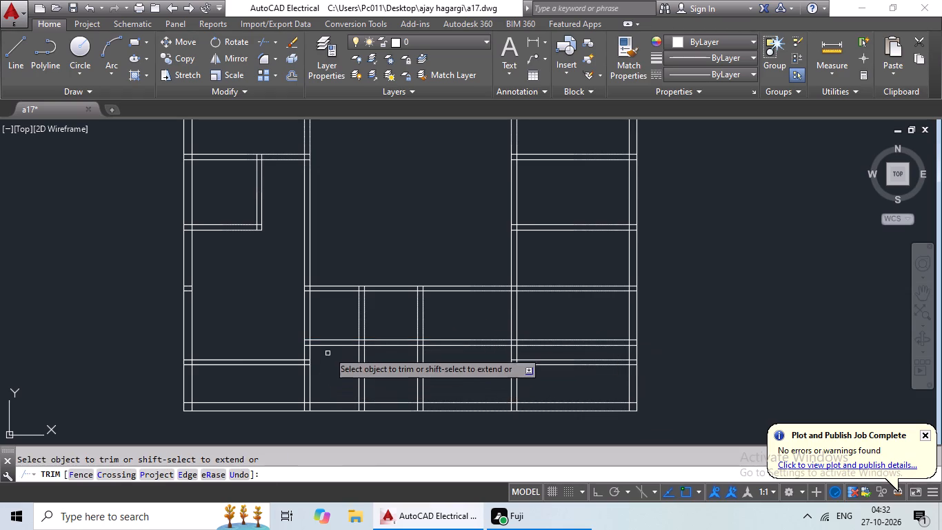
scroll(328, 349, up, 3)
drag(355, 289, 310, 352)
click(310, 353)
scroll(407, 298, down, 3)
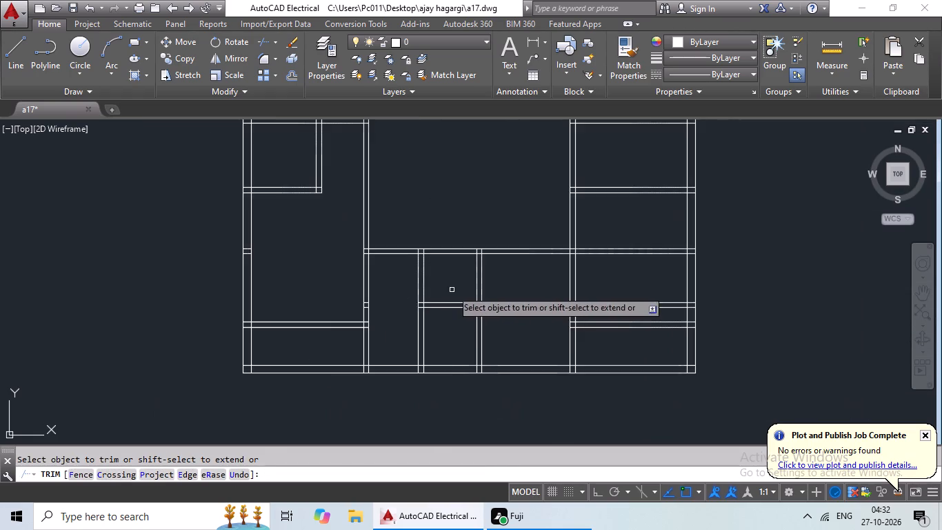
middle_drag(452, 290, 248, 290)
drag(428, 279, 393, 313)
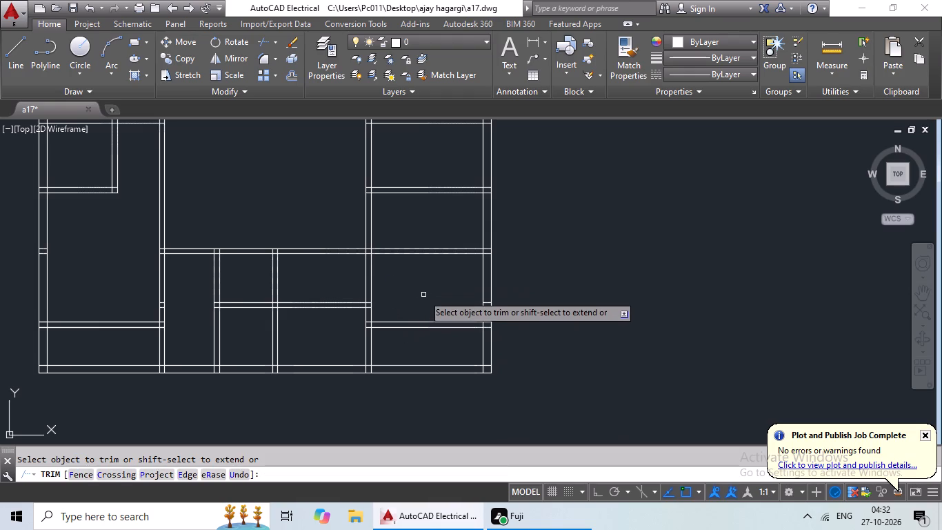
key(Escape)
key(Escape)
key(Escape)
Delete the leftover partition stubs inside the right outer wall and inside the vertical partition left of the central rooms.
scroll(492, 315, up, 4)
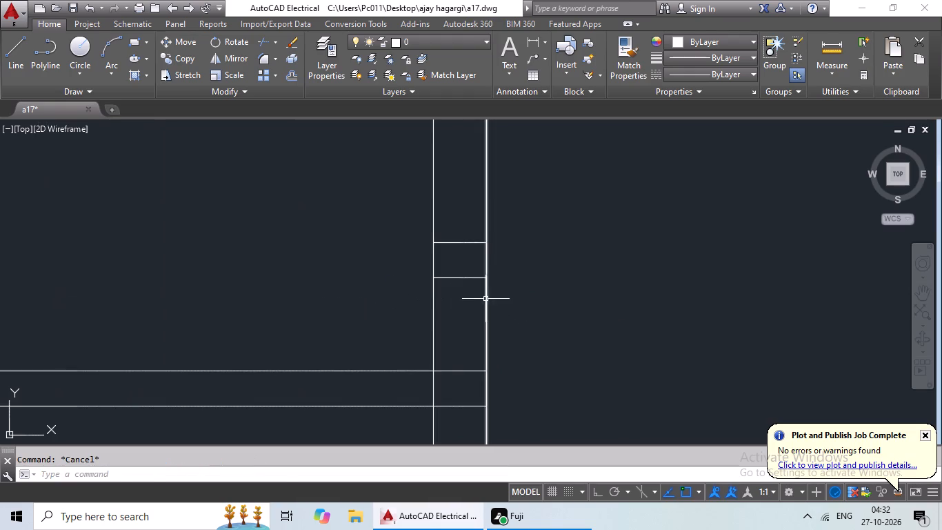
drag(467, 226, 456, 309)
key(Delete)
scroll(499, 306, down, 2)
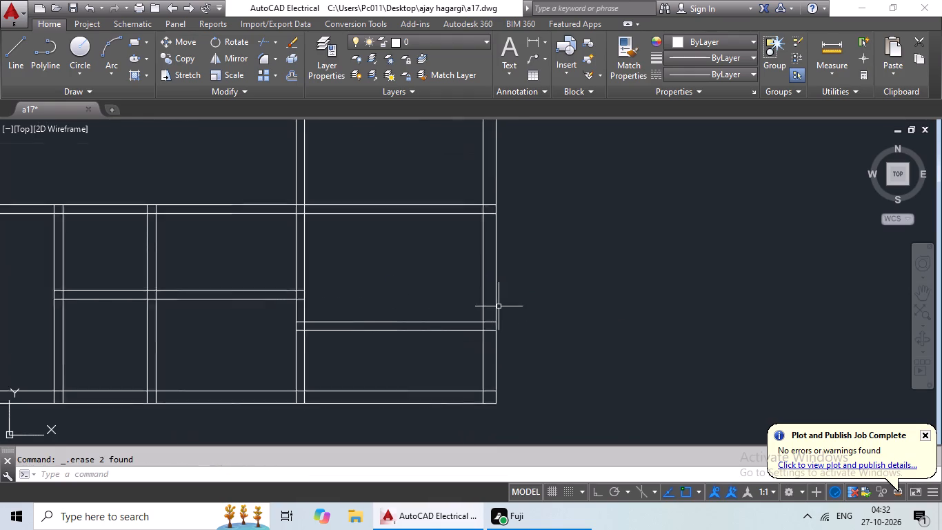
scroll(499, 306, down, 2)
scroll(165, 307, up, 4)
scroll(186, 242, up, 1)
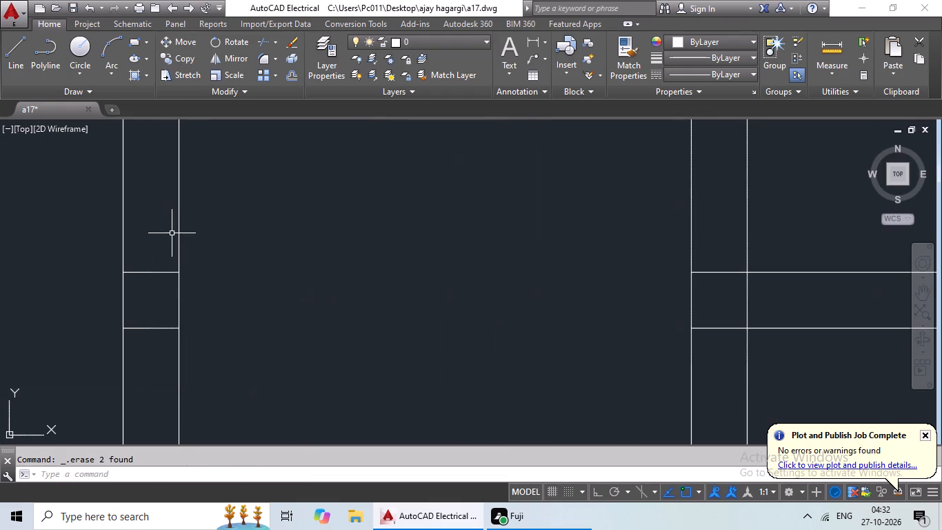
drag(152, 253, 145, 362)
key(Delete)
scroll(184, 347, down, 3)
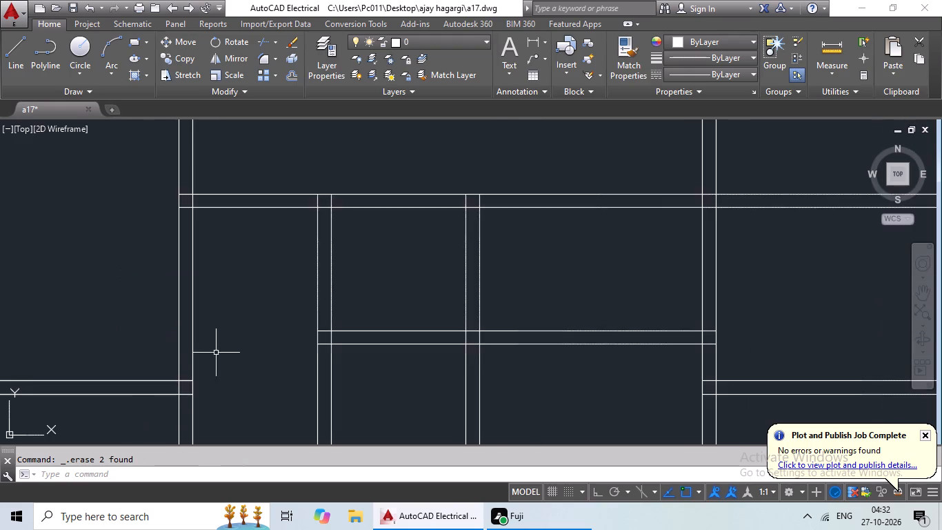
Offset the left line of the vertical partition bounding the central area on the right 4'7" to the left.
scroll(238, 340, down, 2)
middle_drag(250, 331, 288, 279)
scroll(380, 302, up, 1)
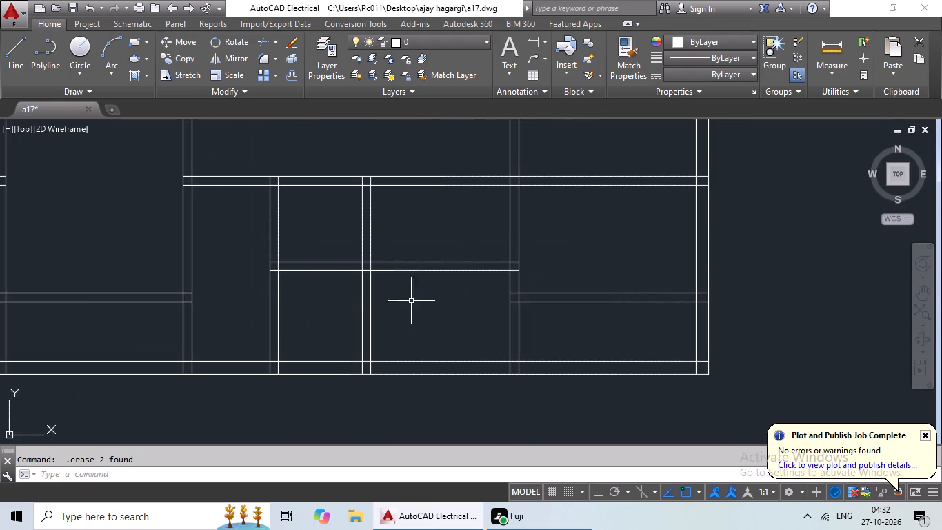
middle_drag(404, 308, 392, 309)
middle_drag(407, 309, 410, 303)
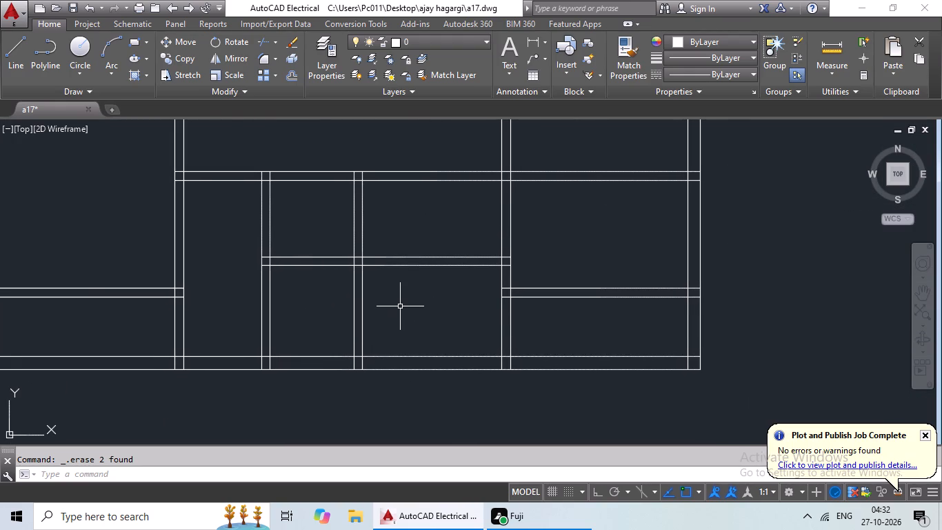
key(Escape)
key(Escape)
key(Escape)
key(Escape)
key(Escape)
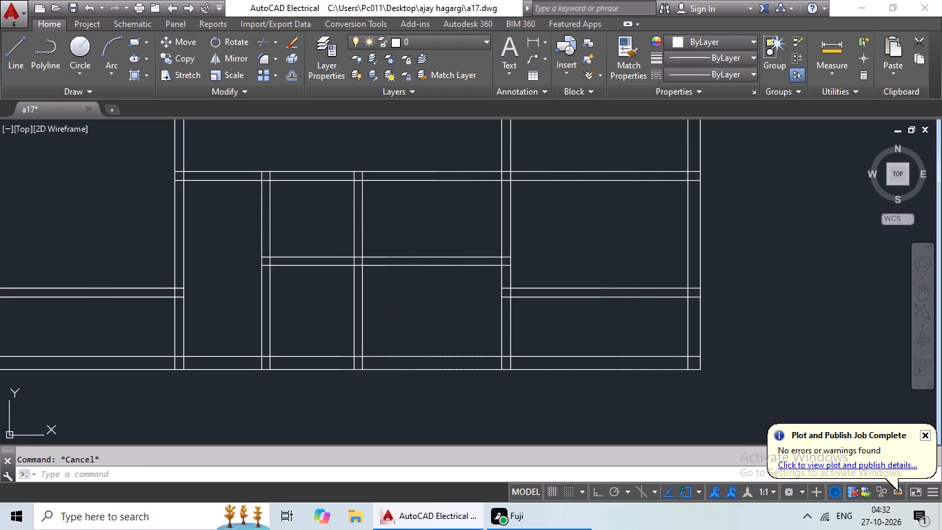
key(o)
key(Return)
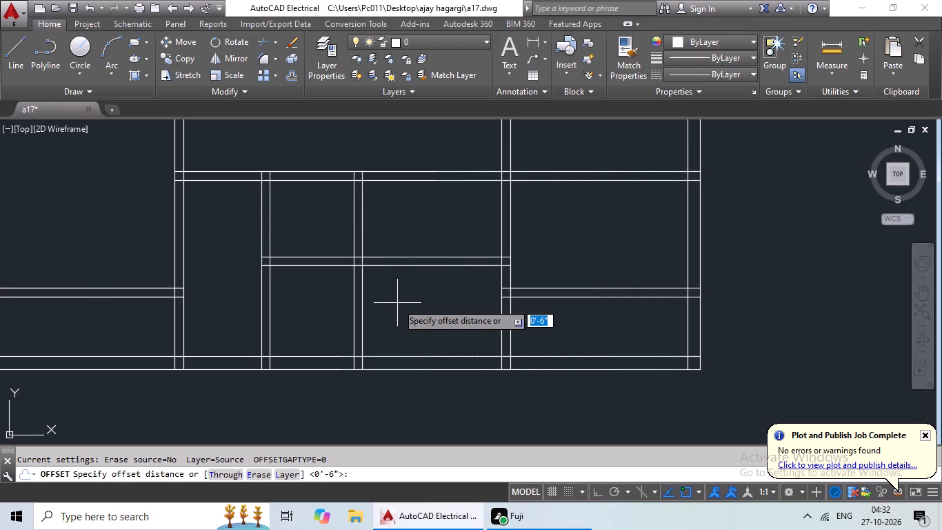
text(4'7")
key(Return)
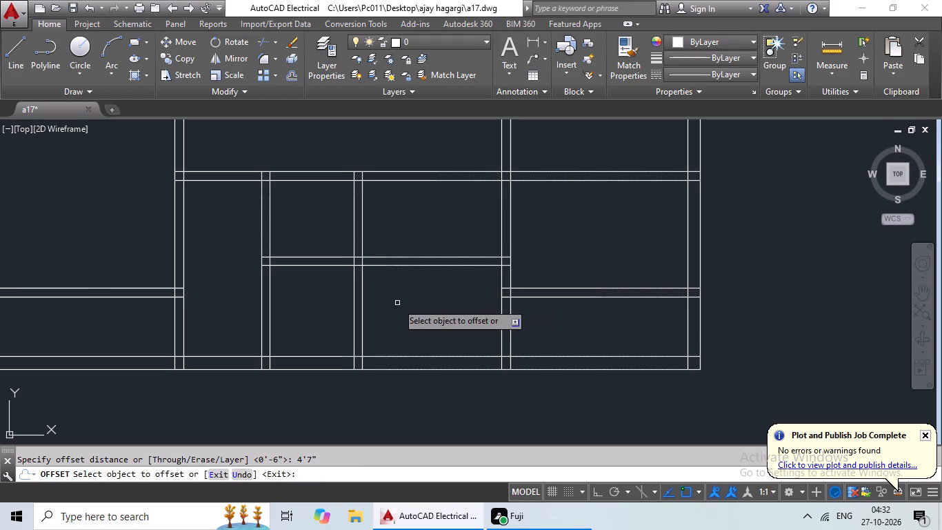
click(501, 204)
click(485, 209)
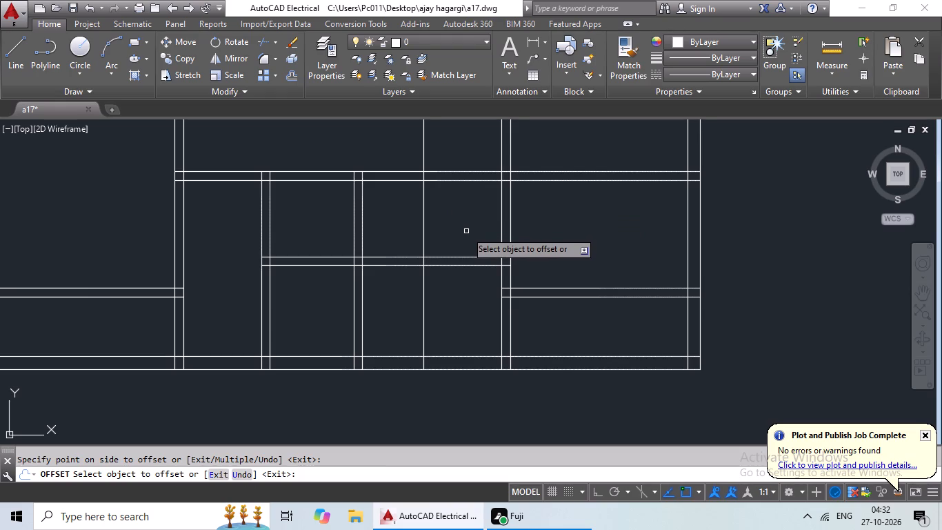
click(466, 231)
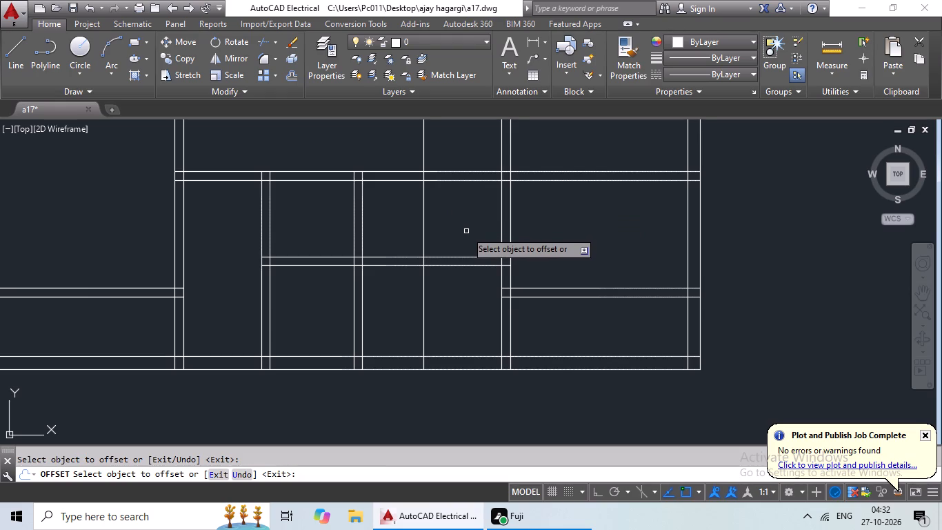
key(Escape)
key(Escape)
key(Escape)
Delete both lines of the second vertical partition in the bottom central area.
drag(403, 222, 357, 240)
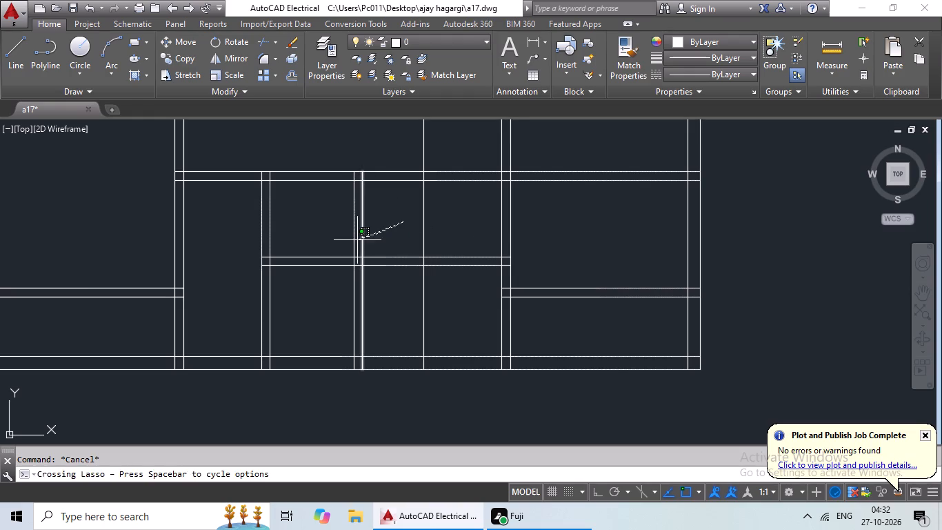
drag(357, 240, 356, 240)
drag(368, 227, 315, 241)
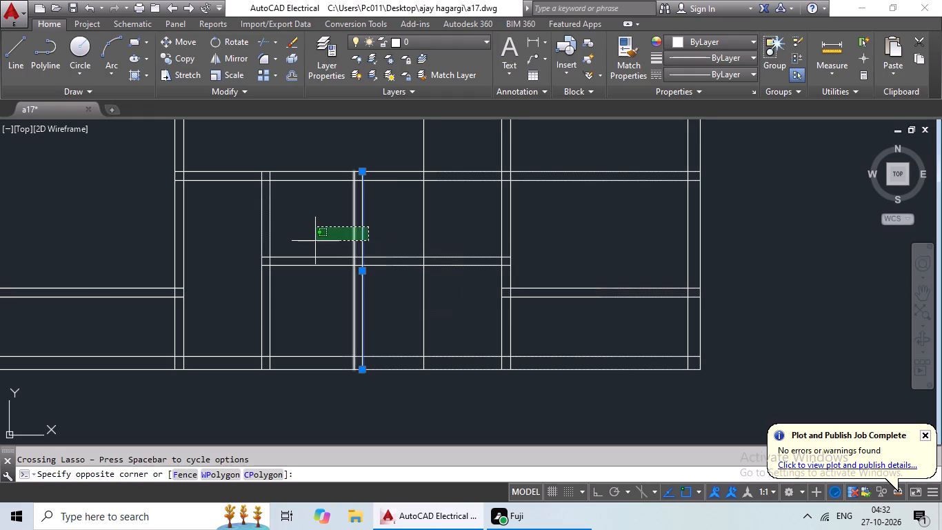
drag(315, 241, 315, 242)
key(Delete)
key(Escape)
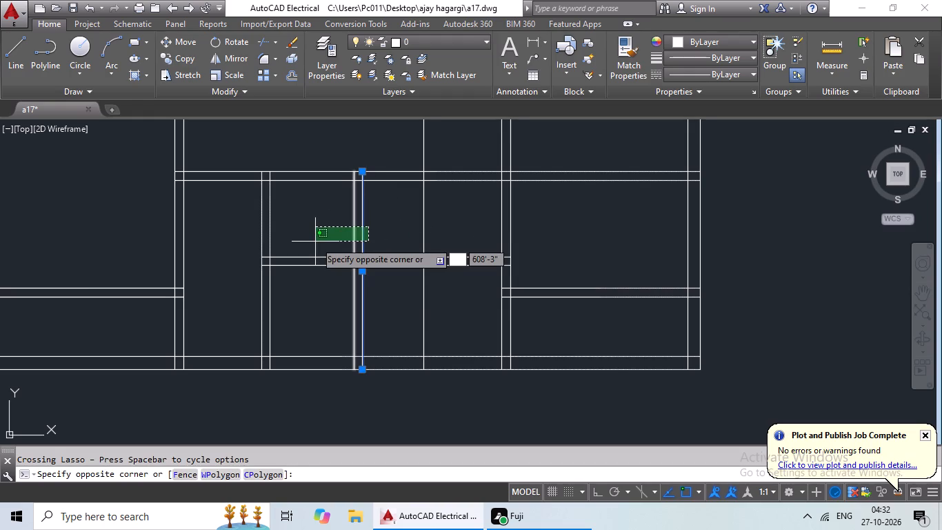
key(Escape)
drag(387, 214, 321, 240)
click(322, 241)
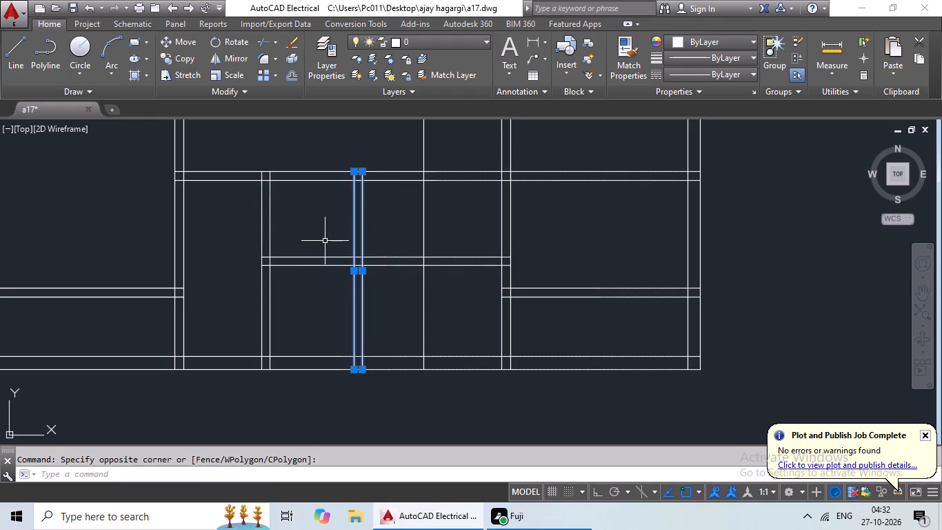
key(Delete)
key(Escape)
key(Escape)
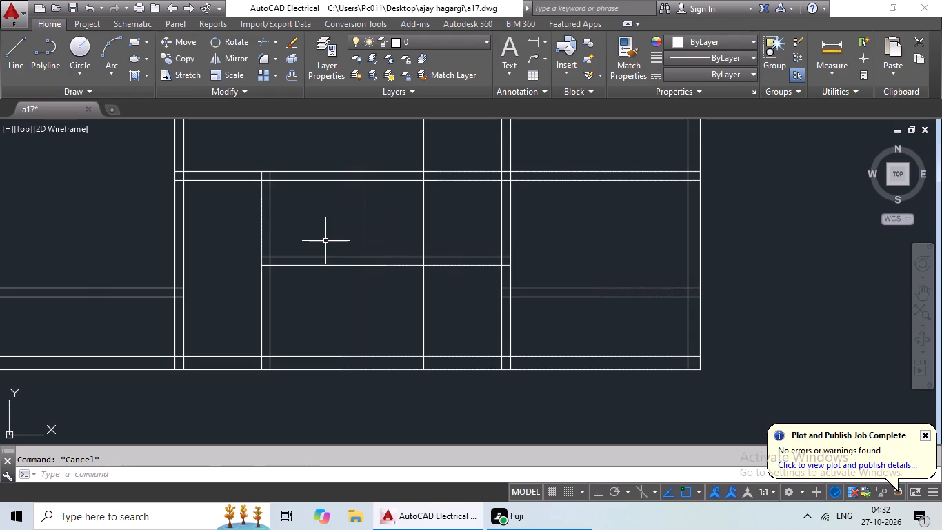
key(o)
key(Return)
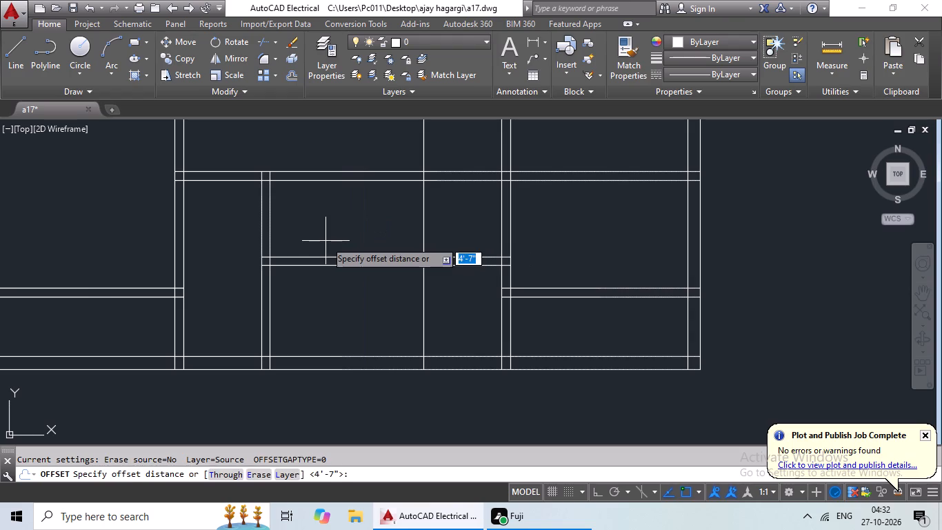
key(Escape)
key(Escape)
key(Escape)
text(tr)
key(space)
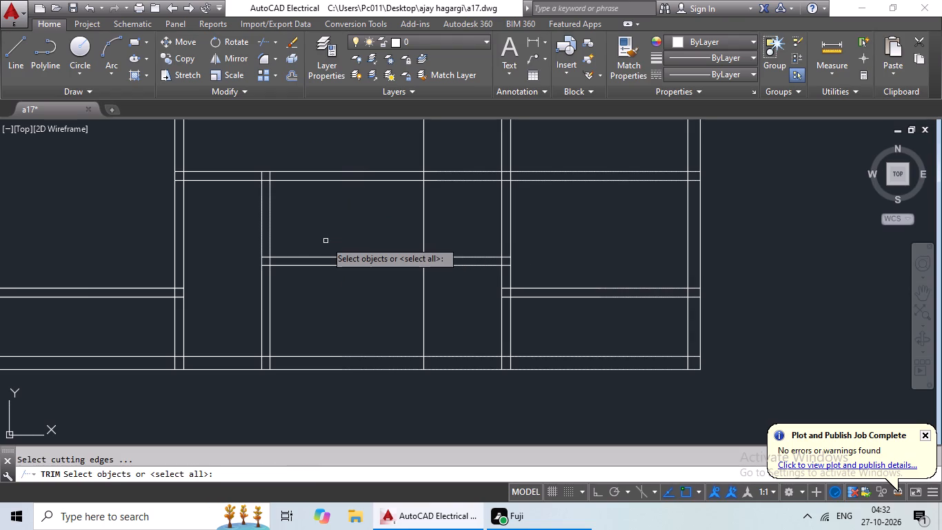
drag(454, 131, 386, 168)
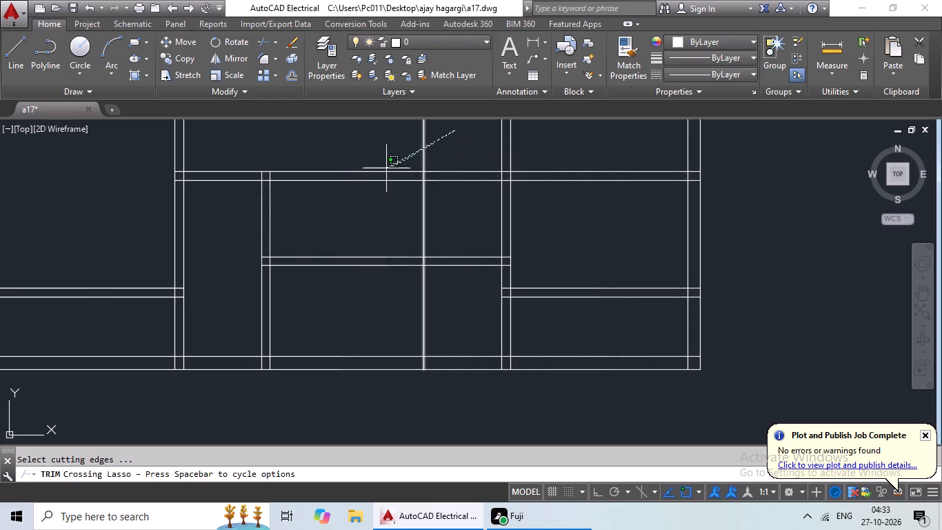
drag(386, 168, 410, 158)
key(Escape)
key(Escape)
Trim the new vertical line above the horizontal partition that tops the bottom central rooms.
text(tr)
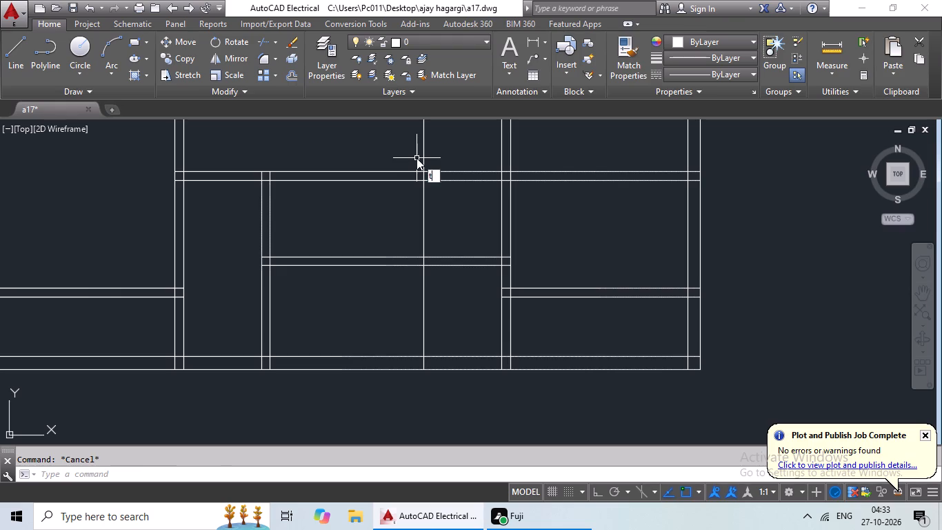
key(space)
key(space)
drag(450, 146, 378, 161)
key(Escape)
key(Escape)
key(Escape)
key(Escape)
key(Escape)
Offset the trimmed vertical line 6" to the left to form a partition.
key(o)
key(Return)
text(6")
key(Return)
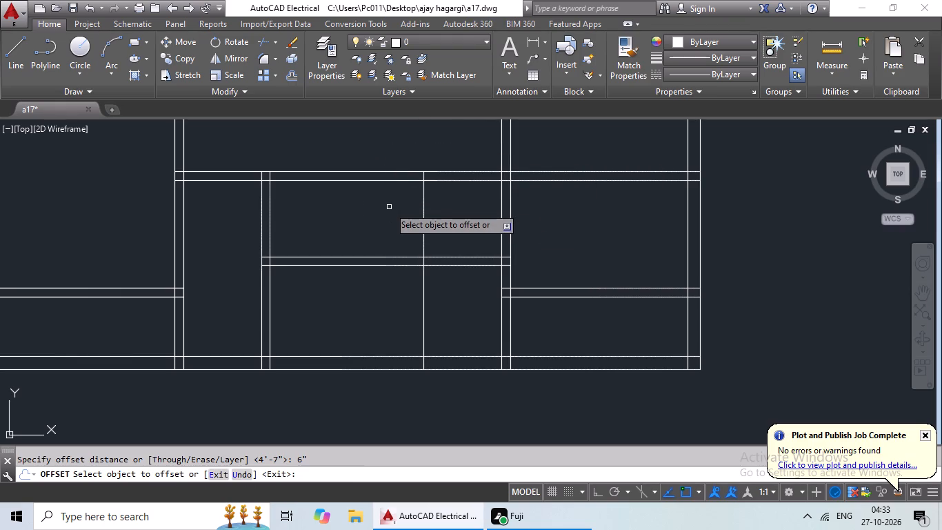
drag(424, 218, 410, 231)
click(397, 241)
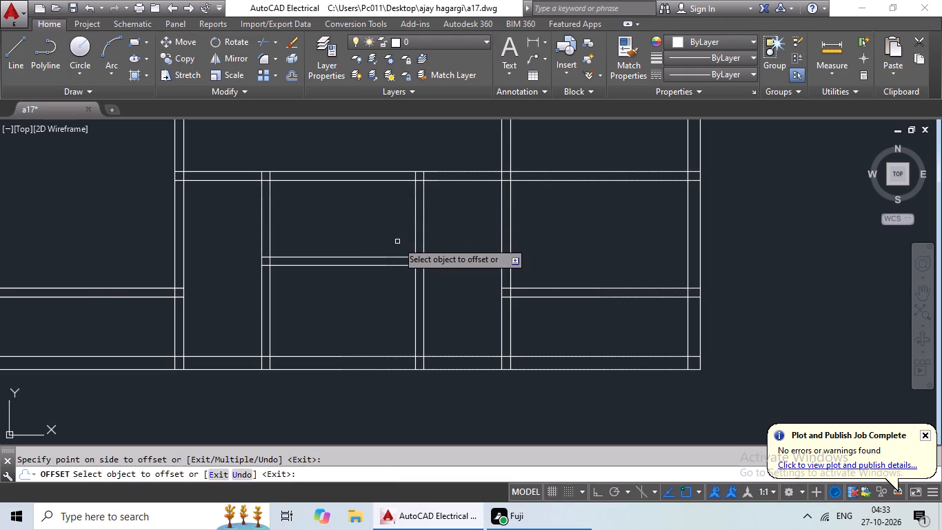
Offset the right line of the first vertical partition in the bottom central area 4'11" to the right.
middle_drag(421, 251, 445, 266)
key(Escape)
key(Escape)
key(Escape)
key(Escape)
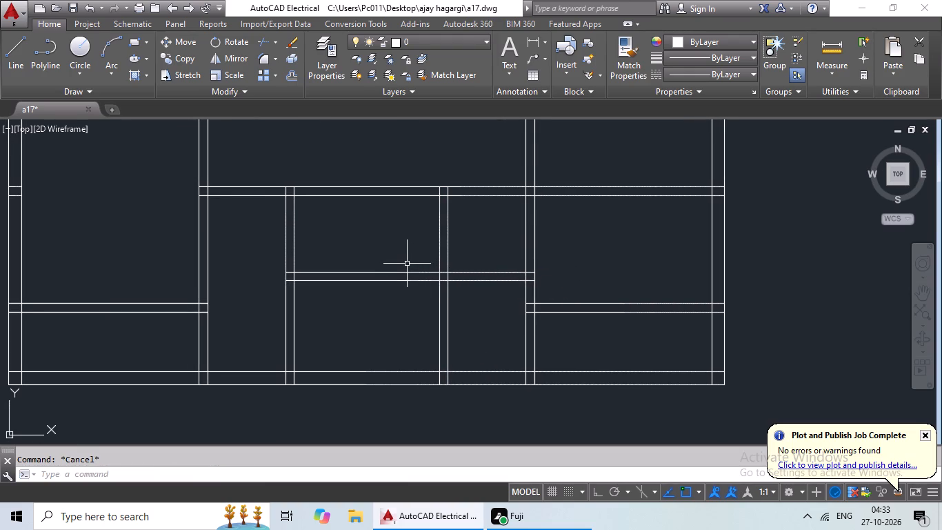
key(Escape)
key(Escape)
key(o)
key(Return)
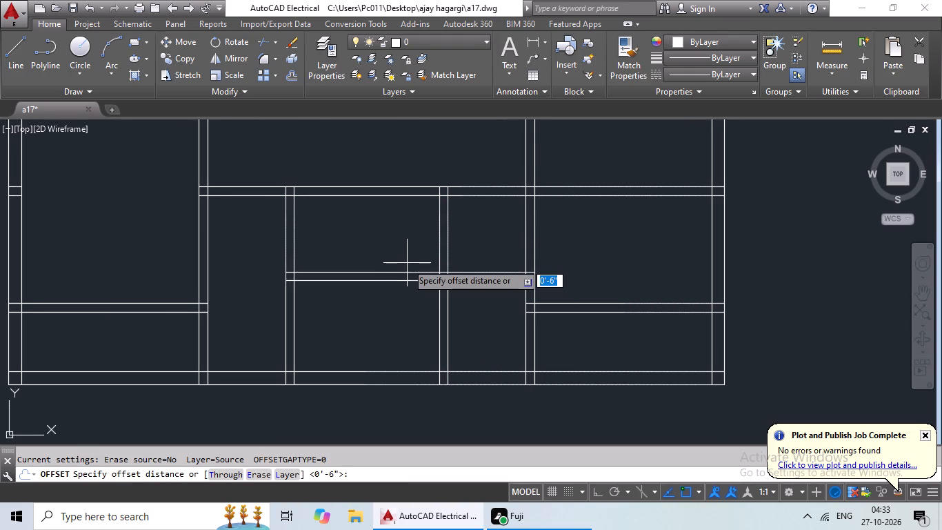
key(4)
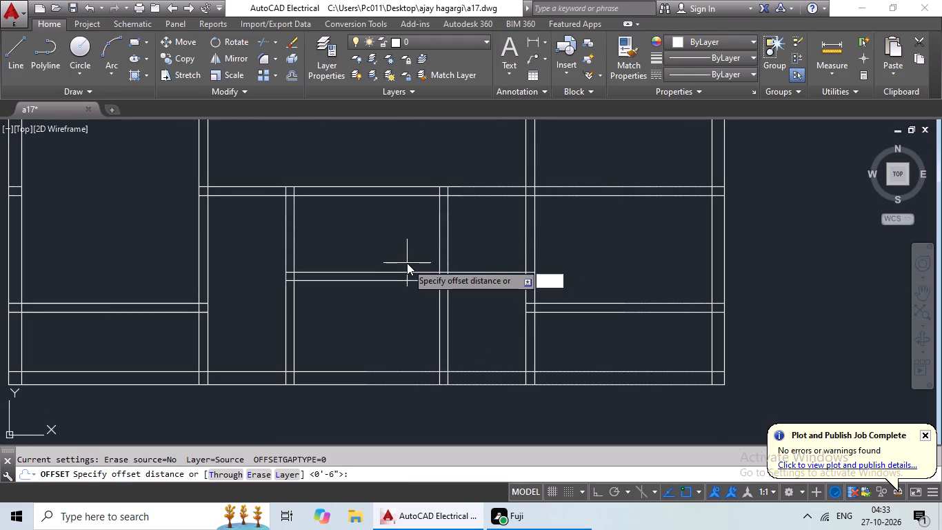
text('11")
key(Return)
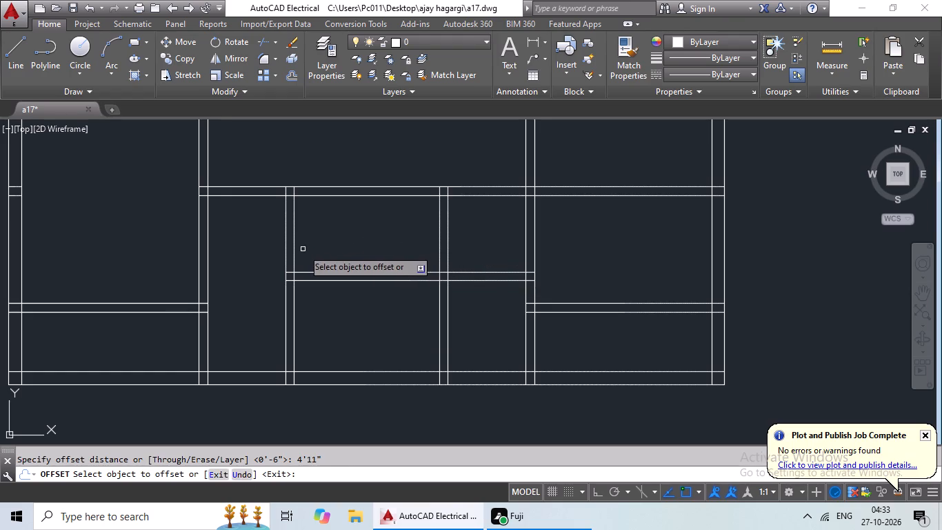
drag(295, 254, 316, 251)
click(323, 249)
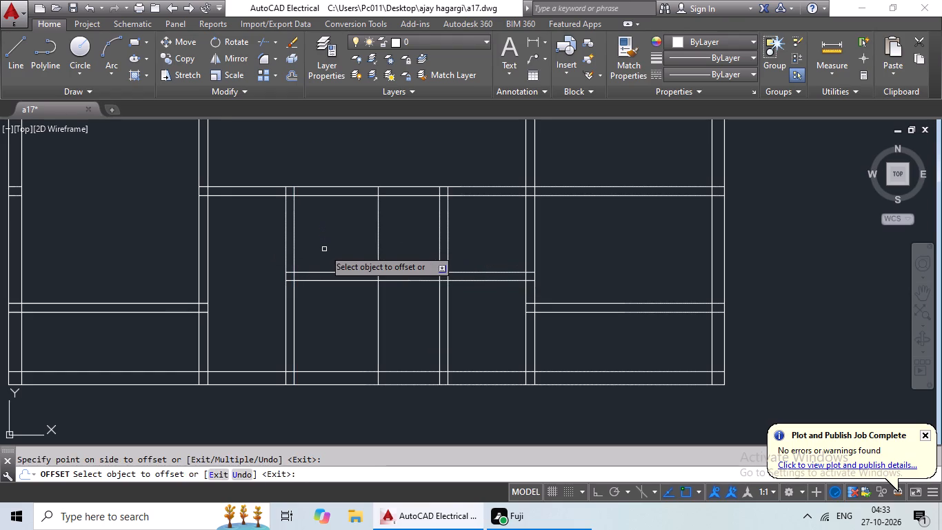
click(325, 248)
key(Escape)
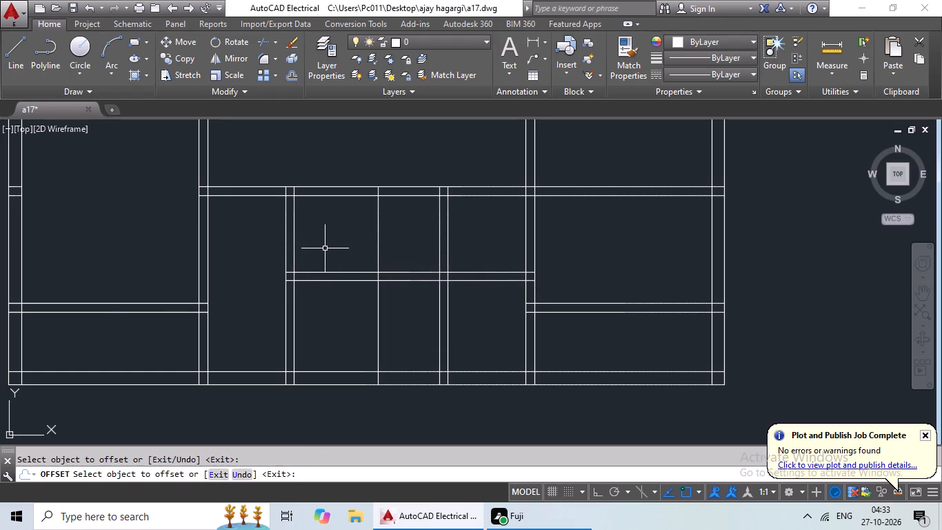
Offset the new vertical line 6" to the left to form the middle partition of the bottom central rooms.
key(Escape)
key(Escape)
key(o)
key(Return)
text(6")
key(Return)
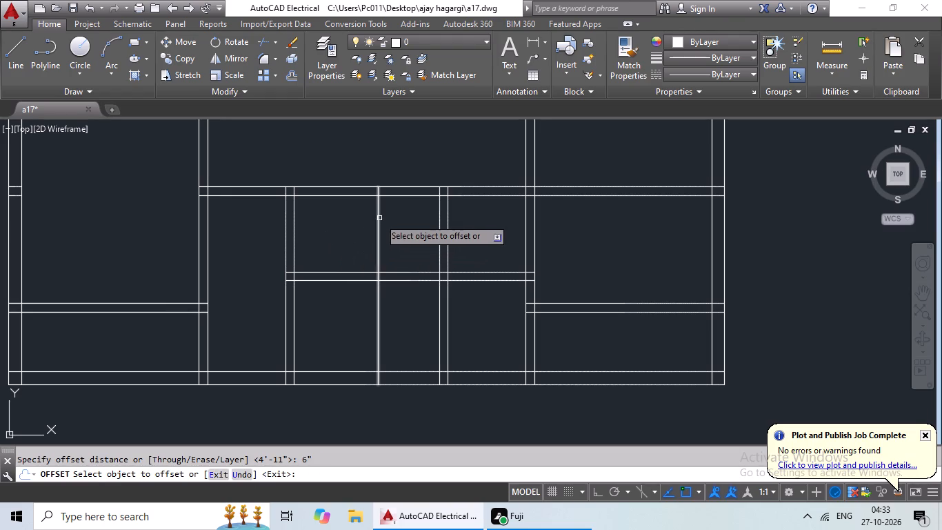
drag(379, 217, 370, 224)
click(352, 237)
scroll(352, 237, down, 2)
scroll(359, 259, up, 2)
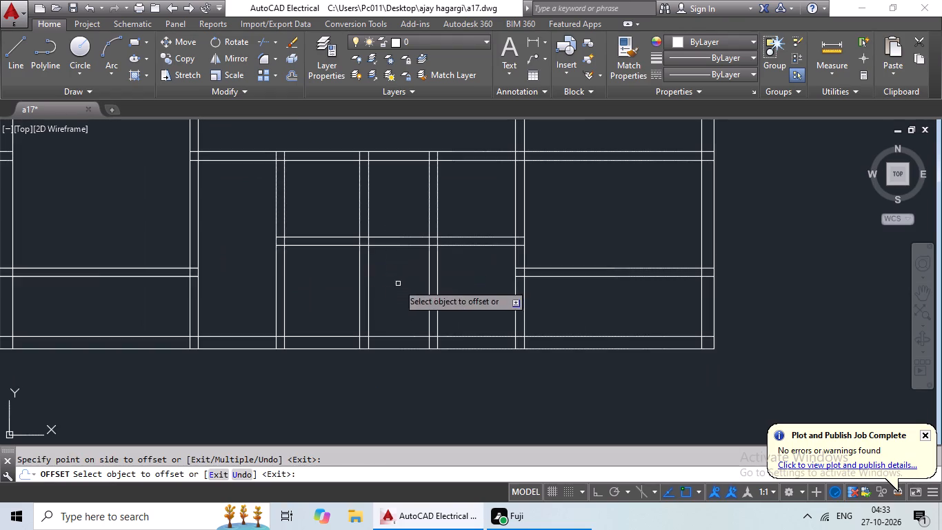
scroll(402, 281, up, 1)
middle_drag(403, 279, 431, 357)
key(Escape)
key(Escape)
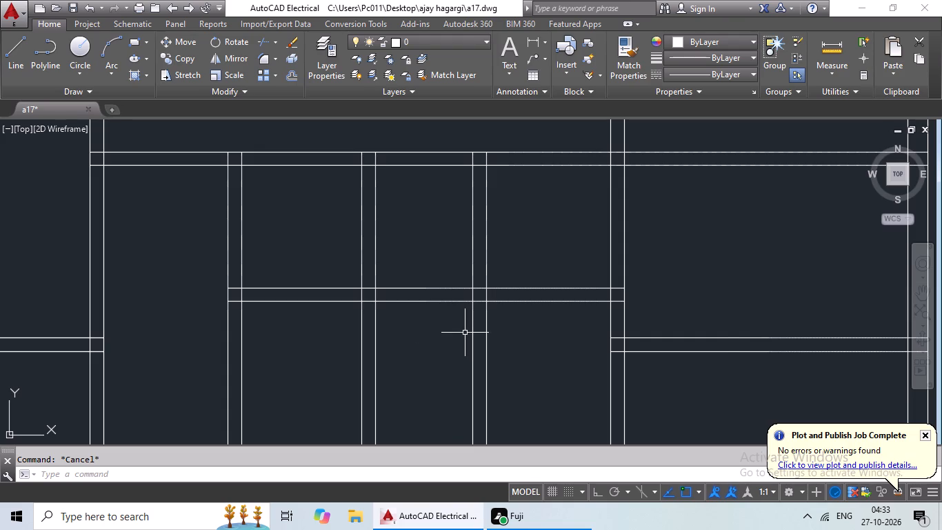
Trim both lines of the short horizontal partition from the bottom central area's easternmost bay.
scroll(425, 349, down, 2)
middle_drag(425, 348, 434, 284)
key(Escape)
key(Escape)
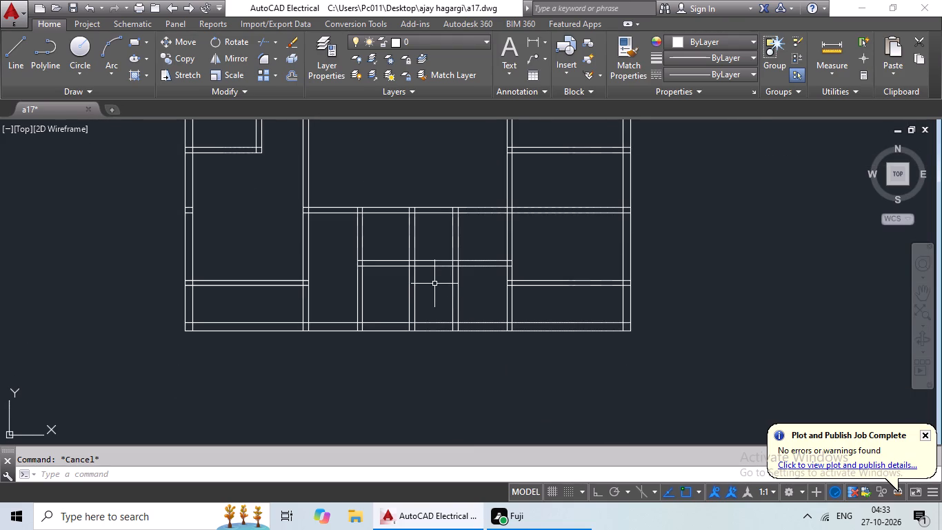
text(tr)
key(space)
key(space)
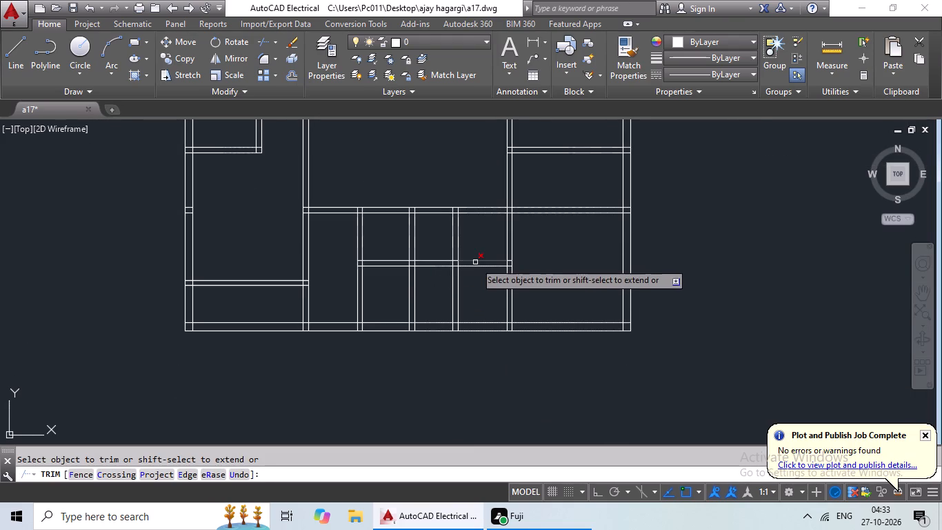
scroll(483, 275, up, 1)
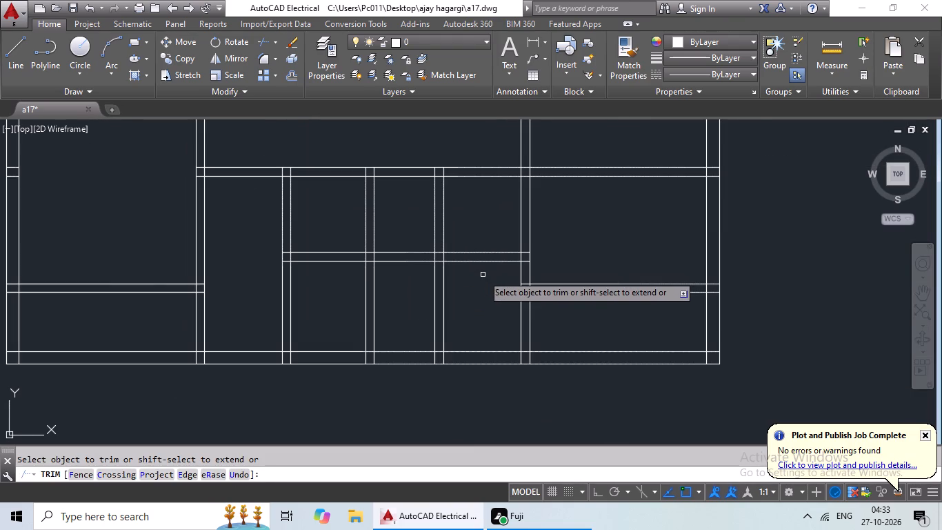
drag(512, 230, 481, 287)
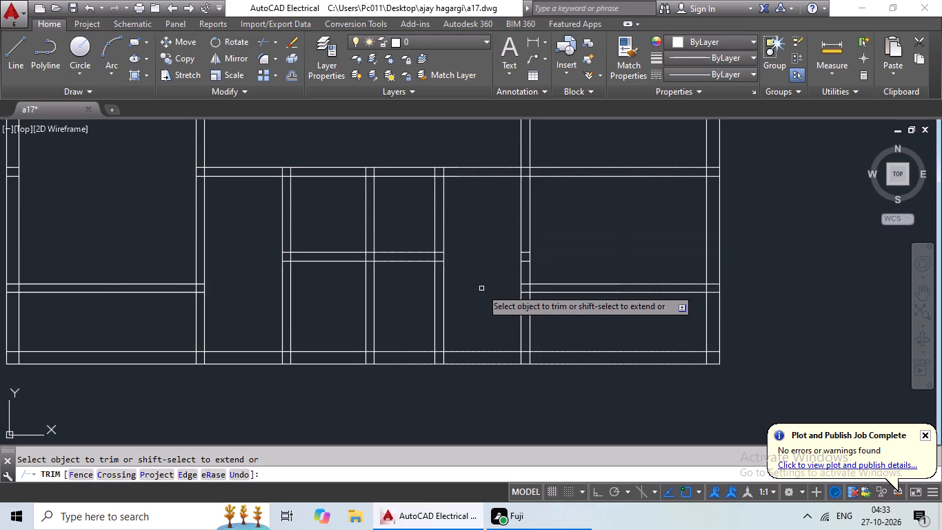
middle_drag(501, 279, 521, 236)
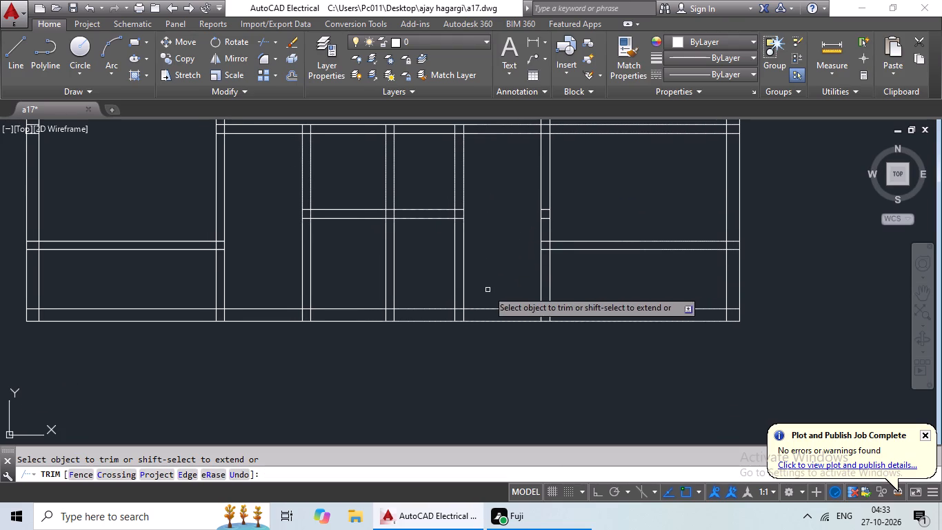
Trim the middle partition below the horizontal partition and the bottom outer wall lines between the flanking partitions to open a recess.
scroll(430, 304, up, 3)
drag(430, 273, 199, 391)
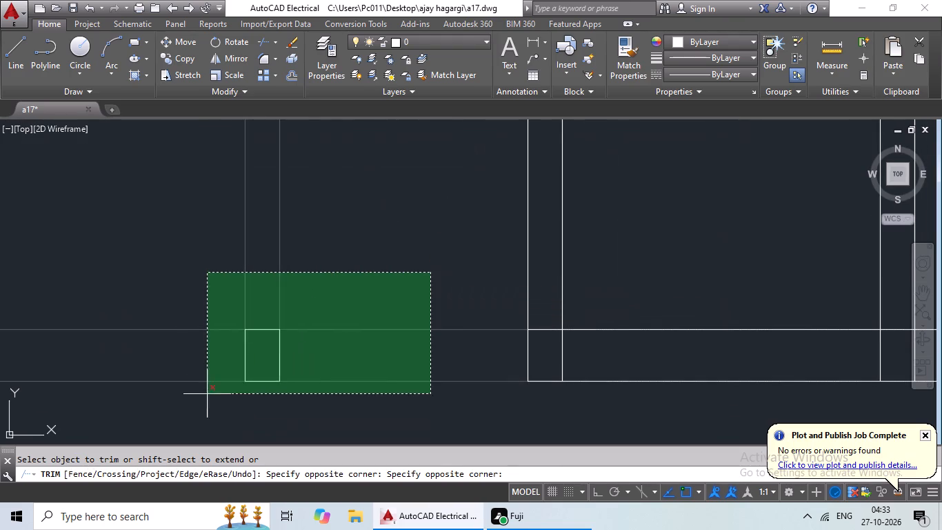
drag(199, 391, 183, 380)
scroll(250, 331, down, 3)
drag(297, 291, 241, 366)
key(Escape)
key(Escape)
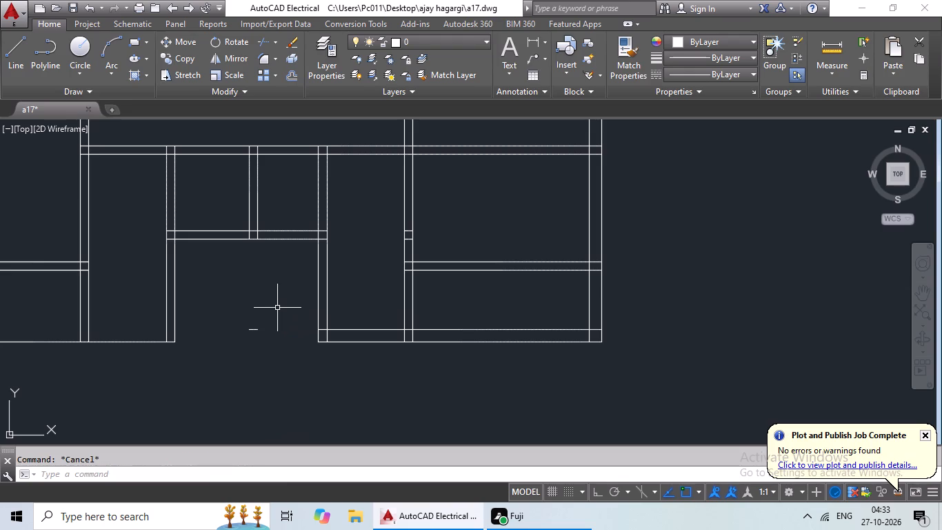
Delete the leftover short line segments in the bottom recess, the vertical partition east of the central area and the west outer wall.
drag(283, 293, 283, 360)
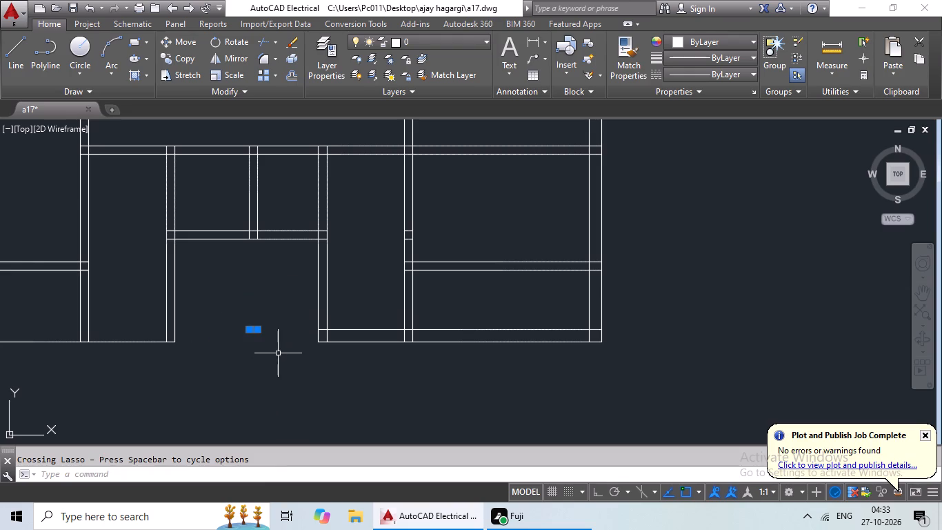
key(Delete)
scroll(290, 342, down, 1)
scroll(371, 274, up, 4)
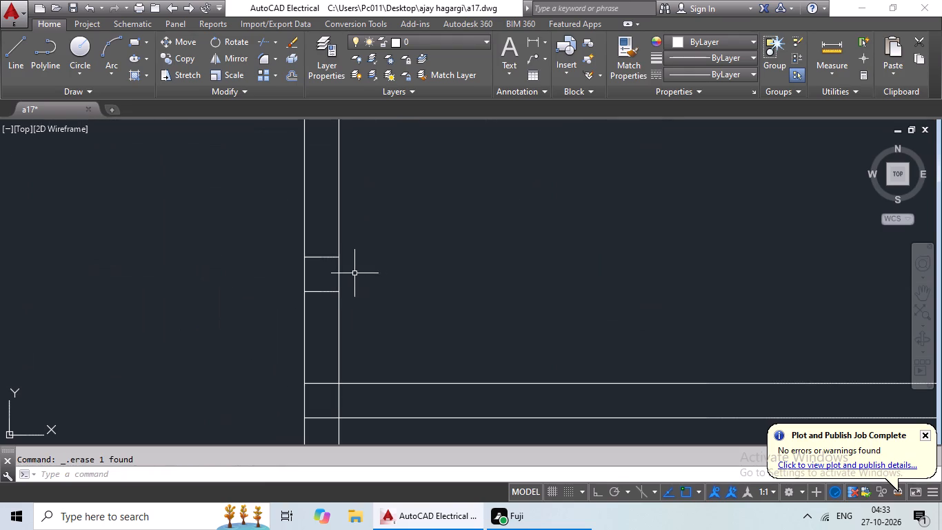
drag(331, 235, 314, 314)
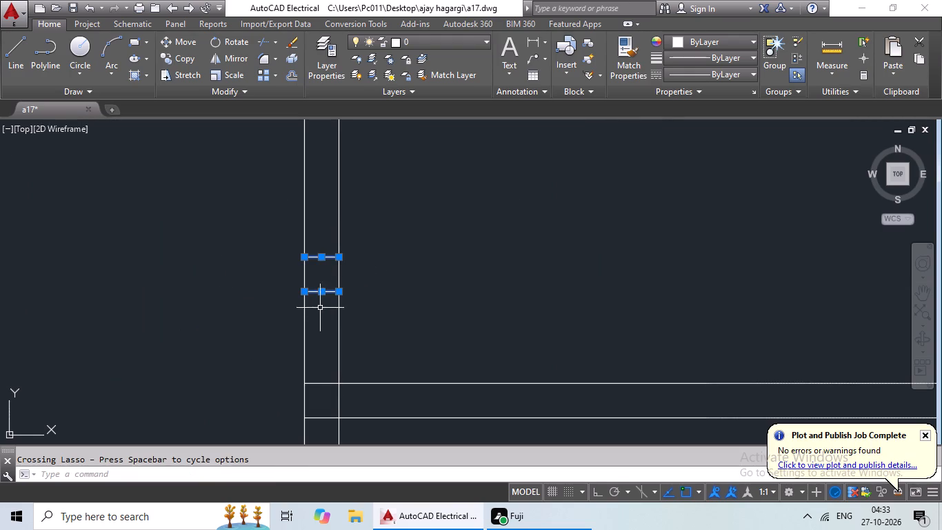
key(Delete)
scroll(350, 293, down, 4)
middle_drag(314, 322, 363, 304)
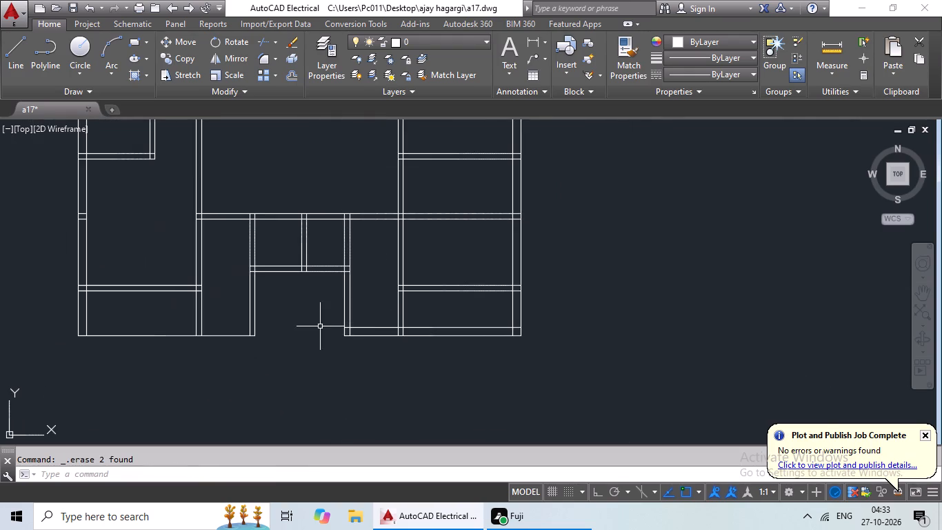
scroll(97, 222, up, 3)
middle_drag(103, 223, 301, 264)
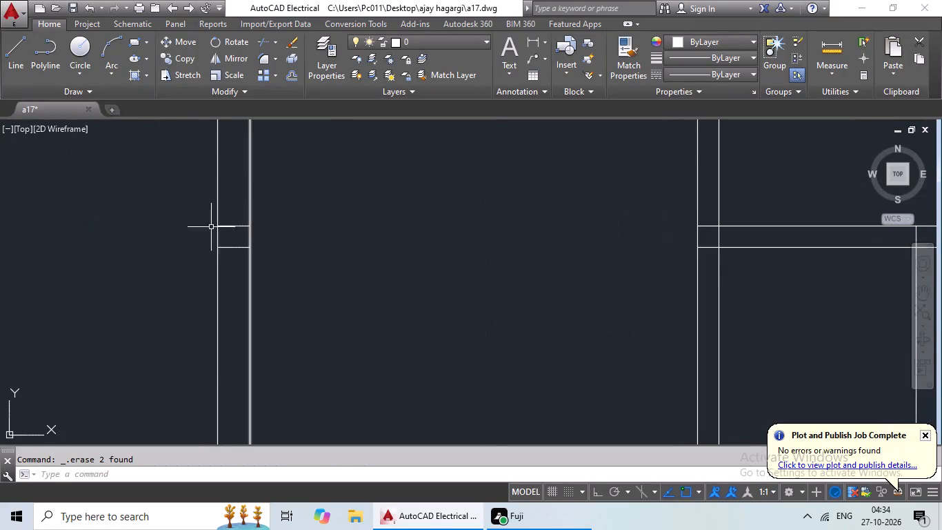
drag(240, 208, 234, 275)
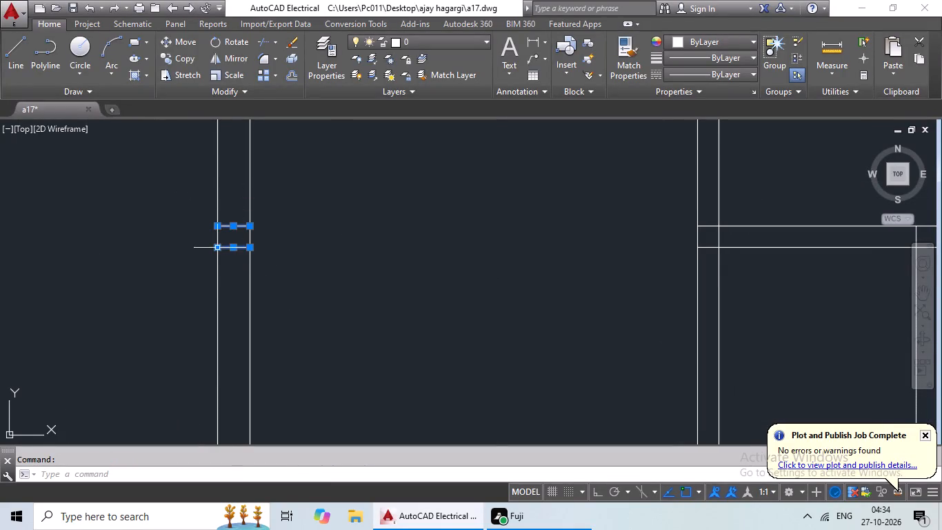
key(Delete)
scroll(302, 247, down, 3)
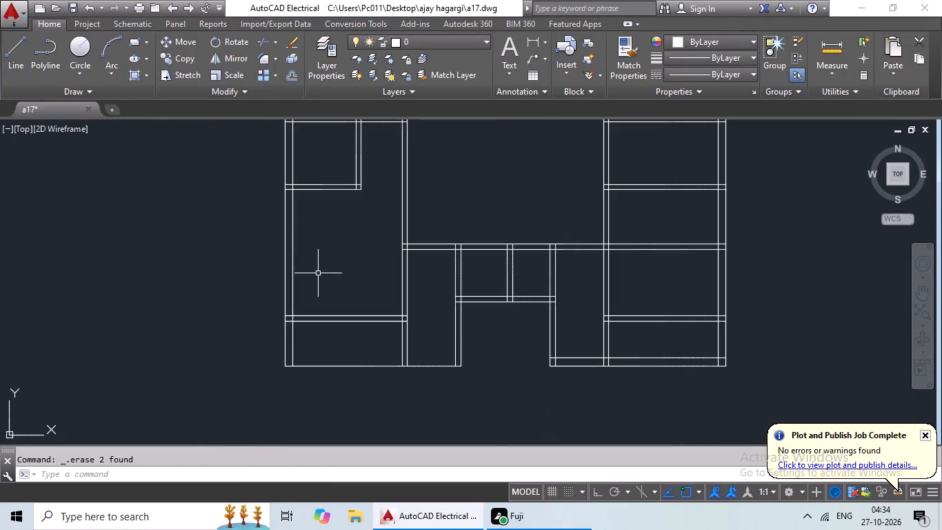
Examine the overall floor plan layout and the central area between the two side wings.
middle_drag(323, 275, 218, 331)
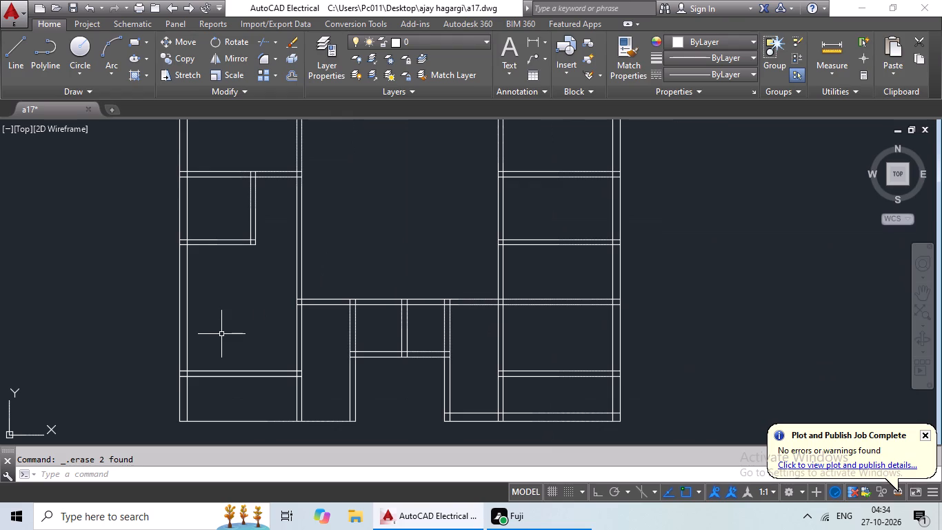
middle_drag(538, 318, 496, 318)
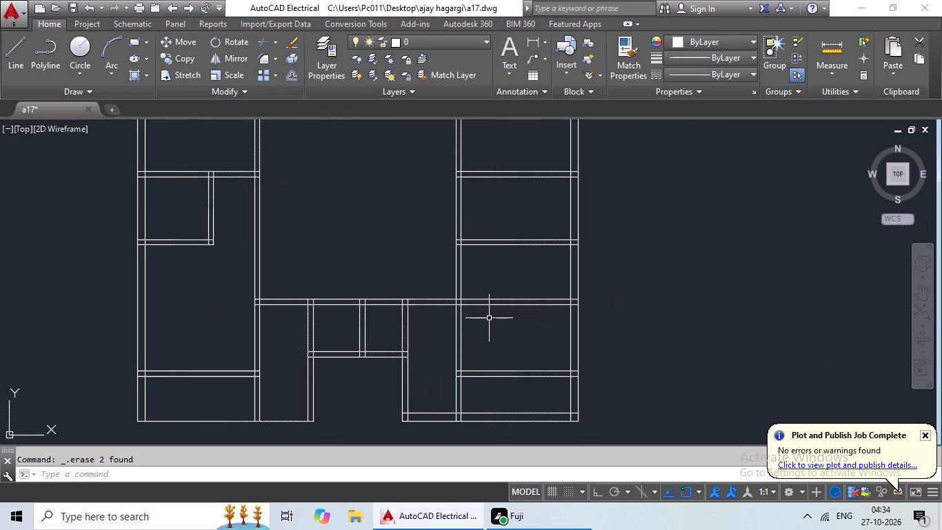
scroll(498, 319, down, 1)
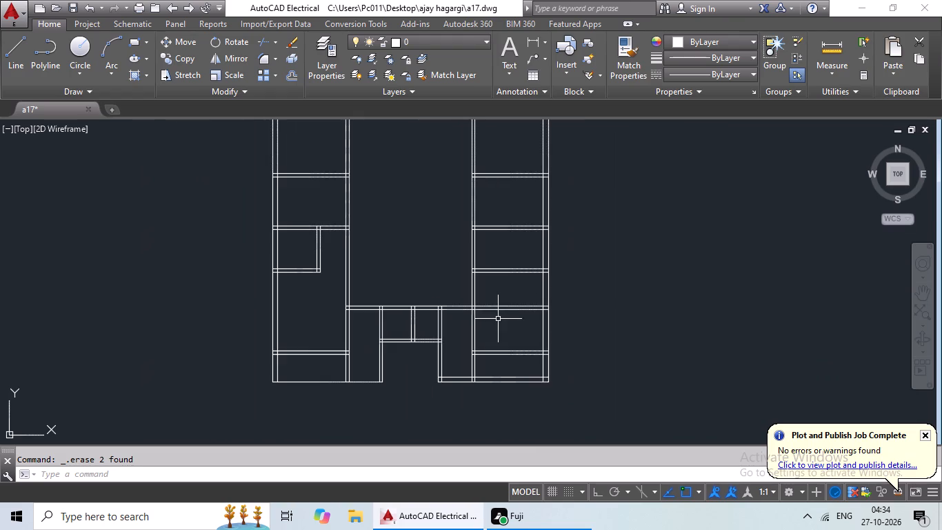
middle_drag(423, 260, 346, 322)
scroll(368, 300, down, 2)
middle_drag(368, 298, 305, 320)
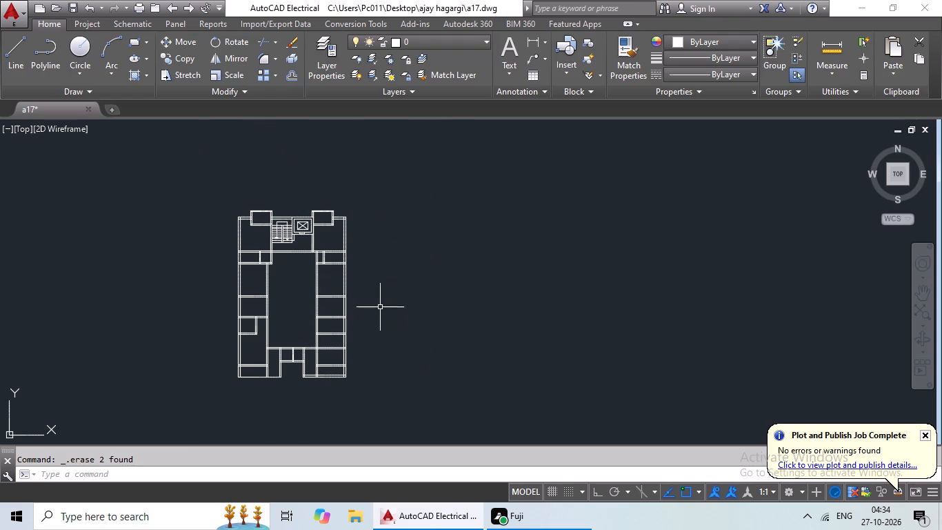
middle_drag(294, 308, 345, 291)
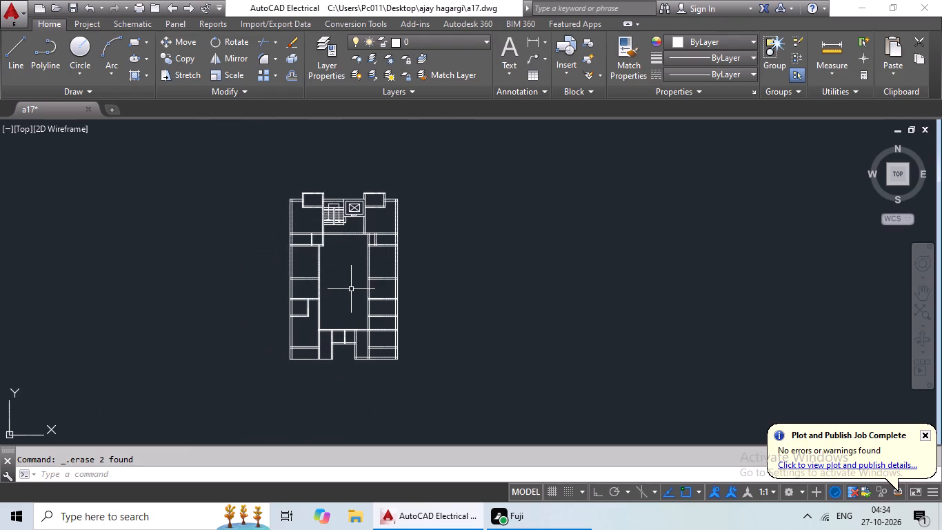
middle_drag(352, 289, 391, 278)
scroll(385, 277, up, 1)
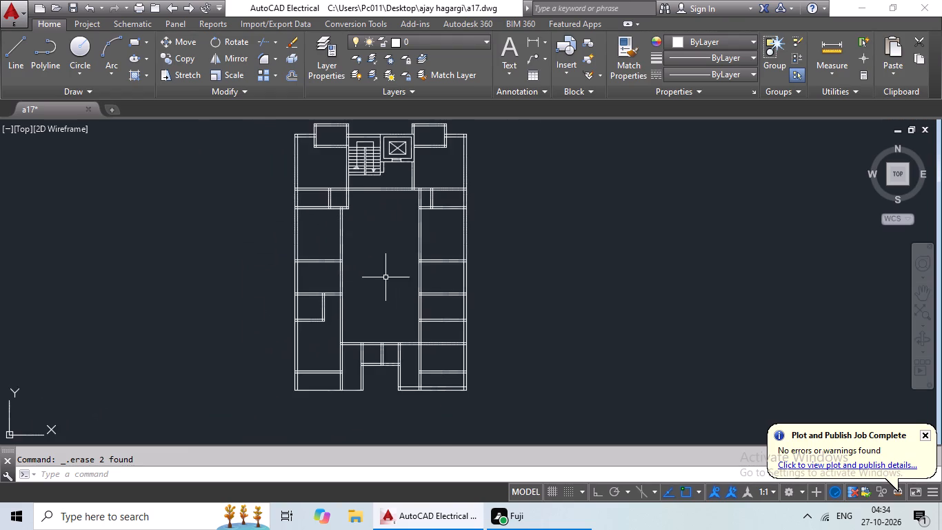
scroll(385, 277, up, 2)
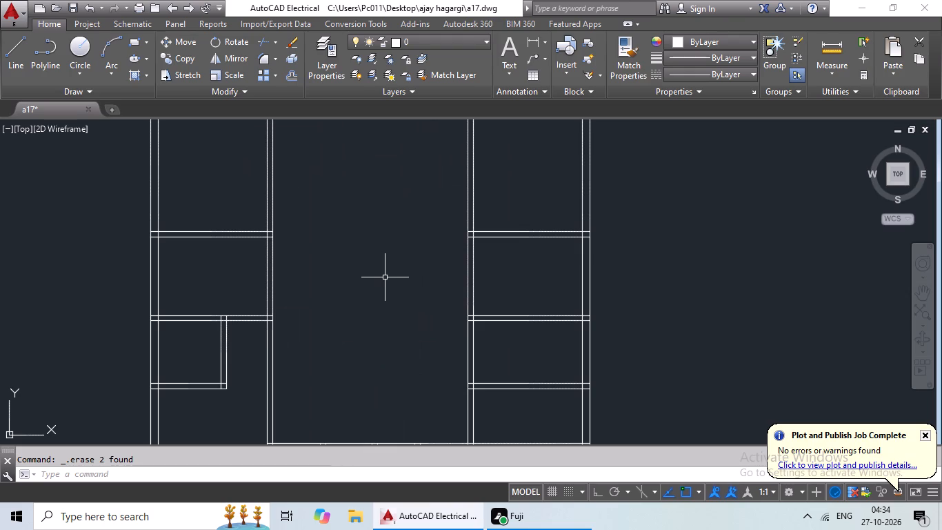
scroll(384, 277, down, 1)
Extend both lines of the bottom middle partition up through the central area to the wall below the staircase.
key(Escape)
key(Escape)
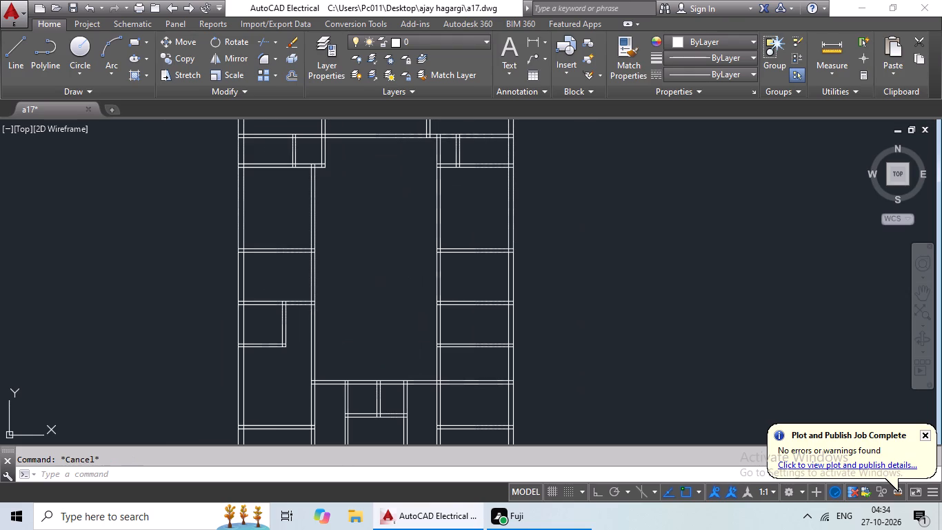
text(ex)
key(space)
key(space)
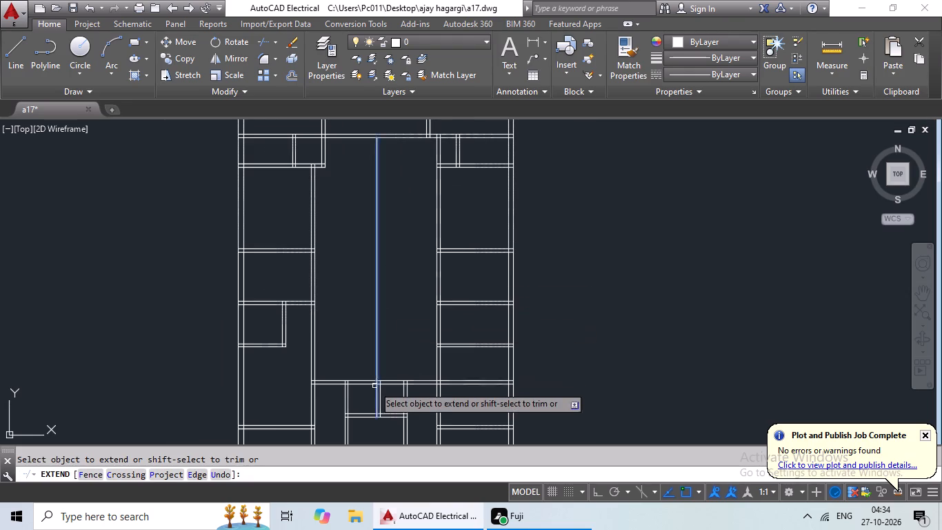
click(376, 394)
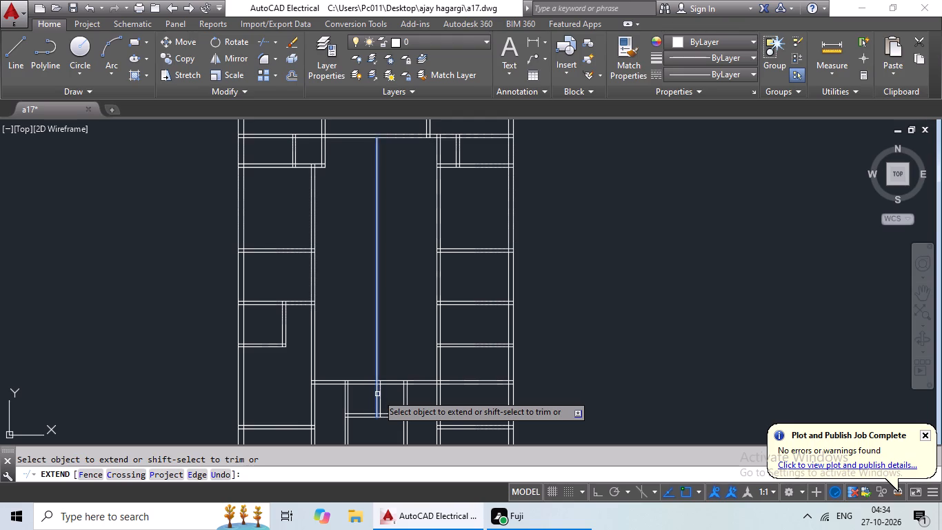
click(379, 393)
click(378, 395)
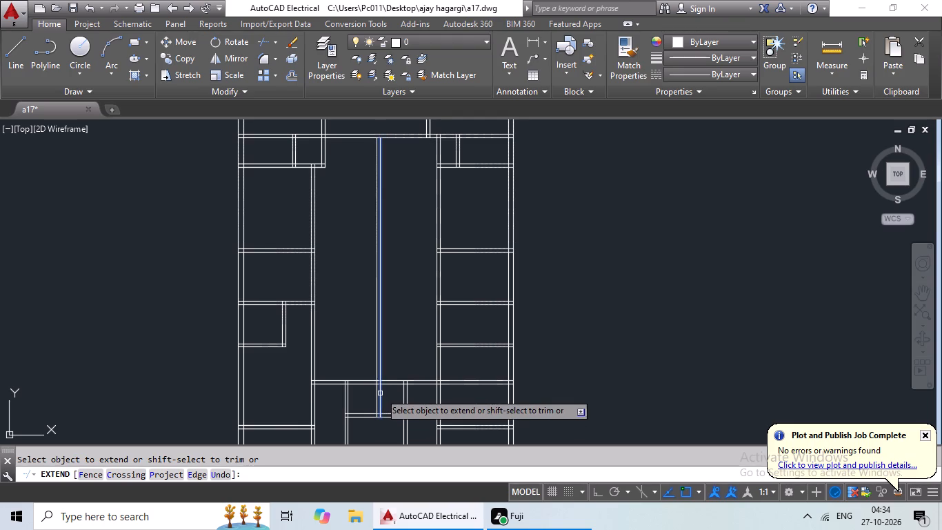
click(381, 393)
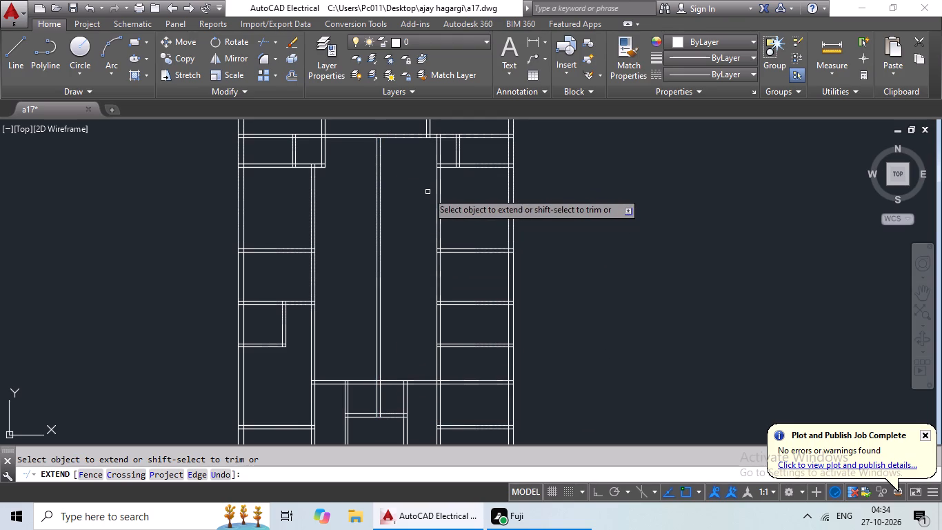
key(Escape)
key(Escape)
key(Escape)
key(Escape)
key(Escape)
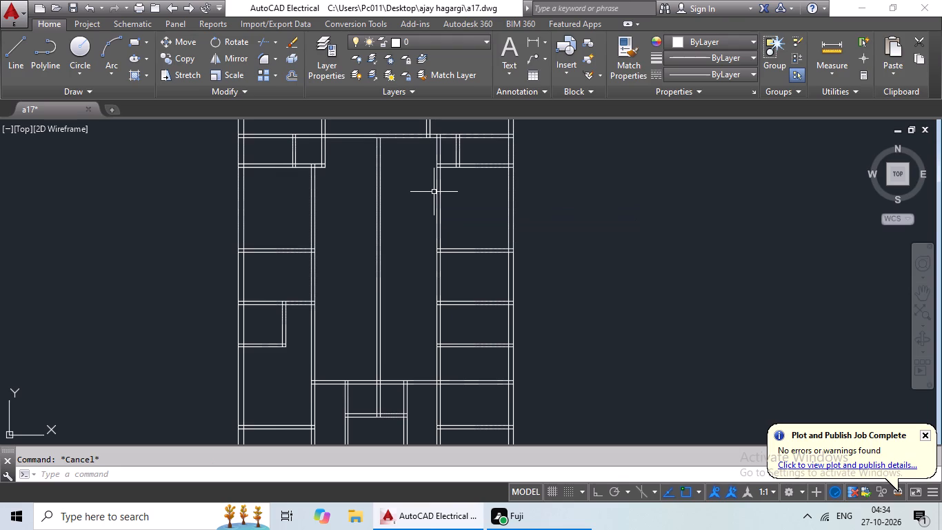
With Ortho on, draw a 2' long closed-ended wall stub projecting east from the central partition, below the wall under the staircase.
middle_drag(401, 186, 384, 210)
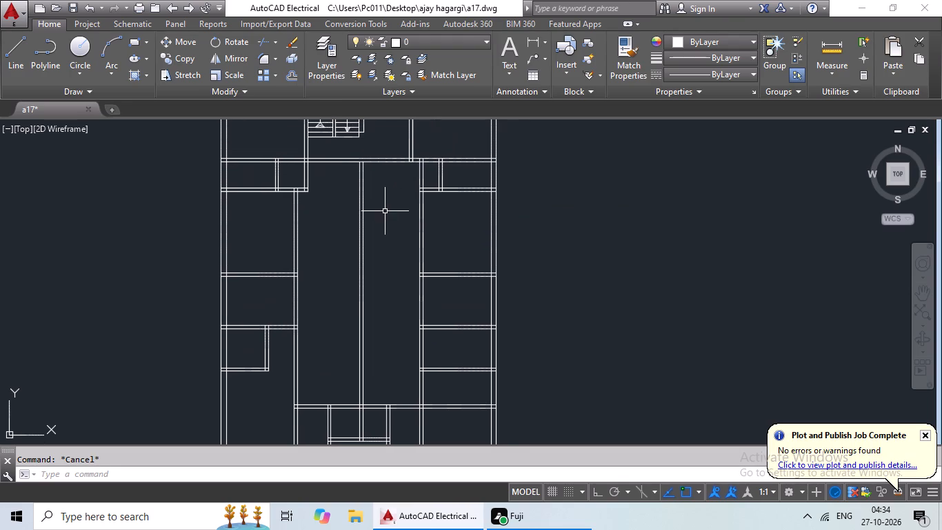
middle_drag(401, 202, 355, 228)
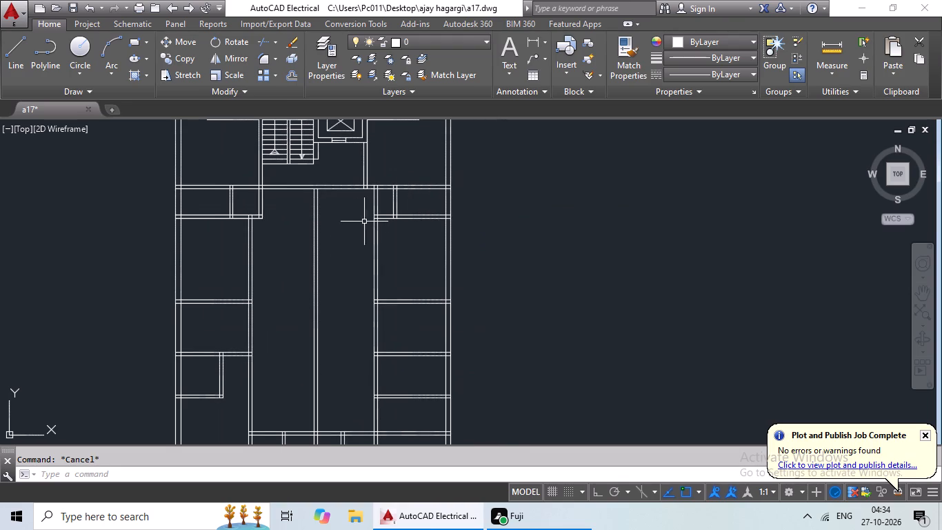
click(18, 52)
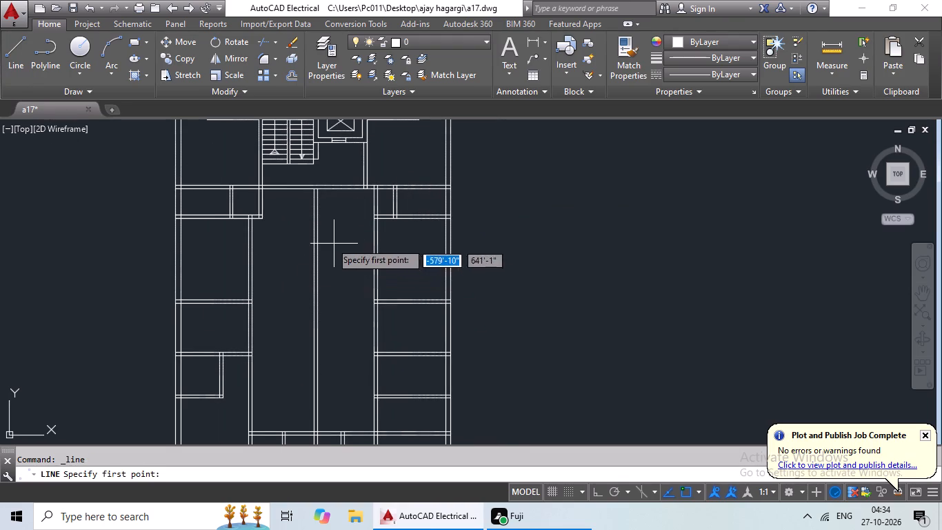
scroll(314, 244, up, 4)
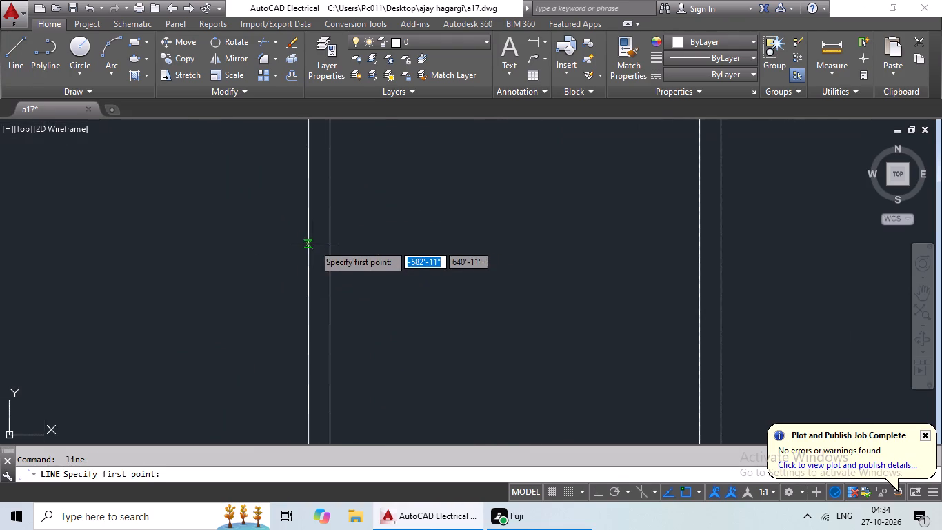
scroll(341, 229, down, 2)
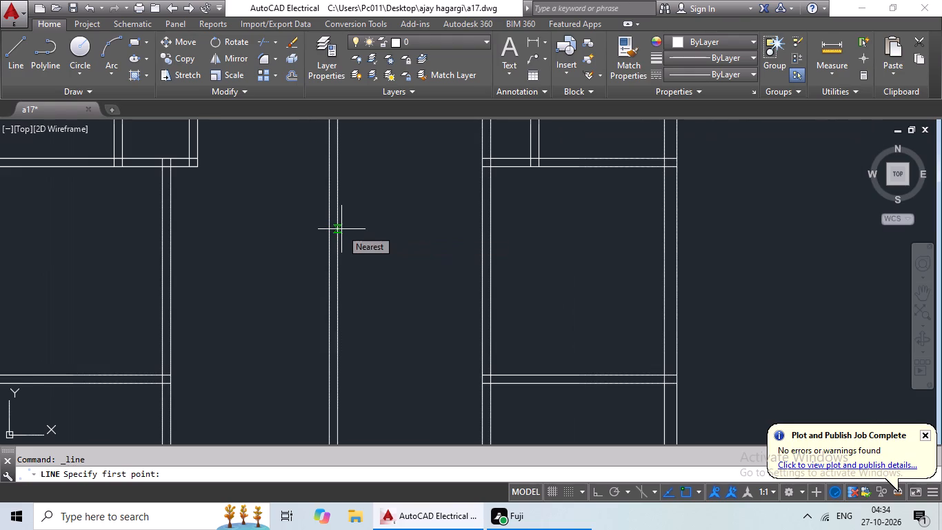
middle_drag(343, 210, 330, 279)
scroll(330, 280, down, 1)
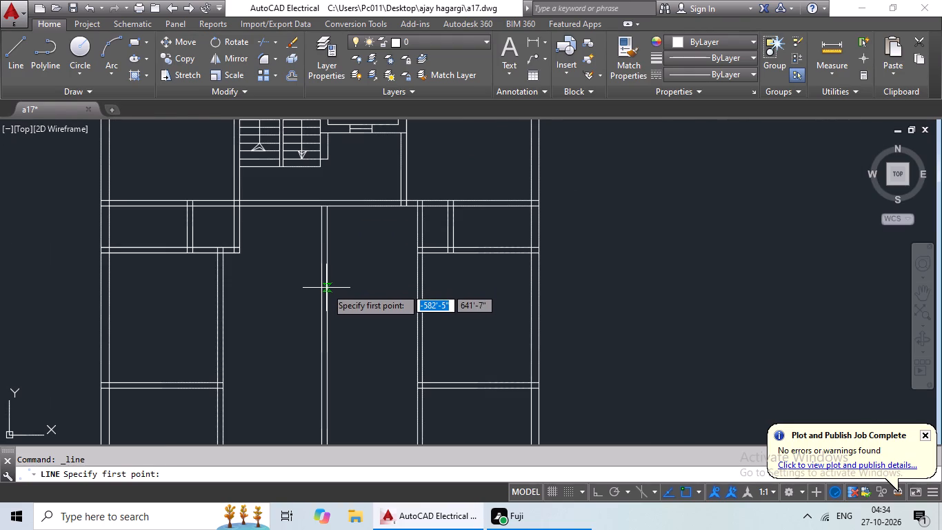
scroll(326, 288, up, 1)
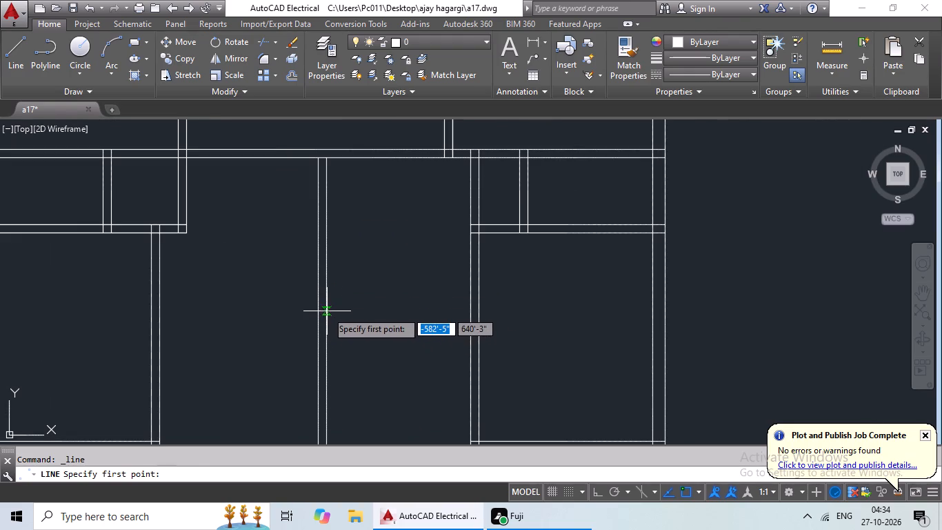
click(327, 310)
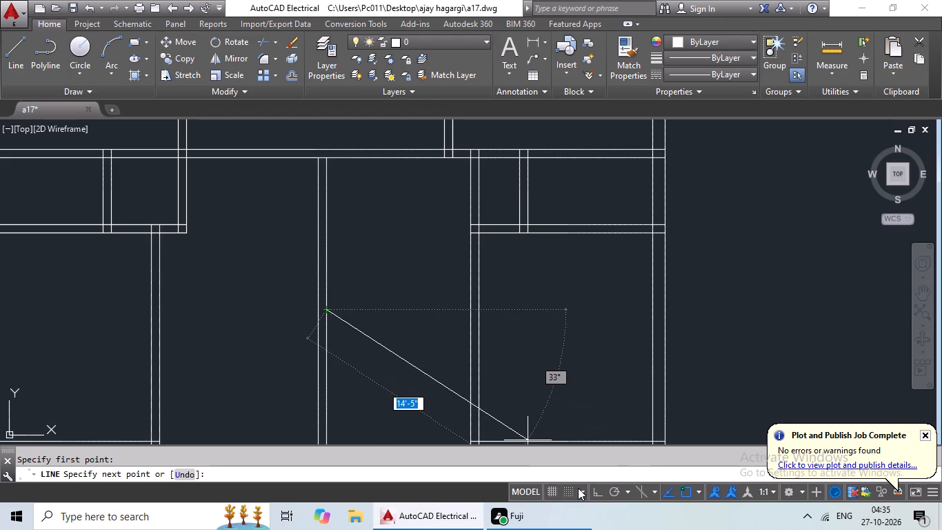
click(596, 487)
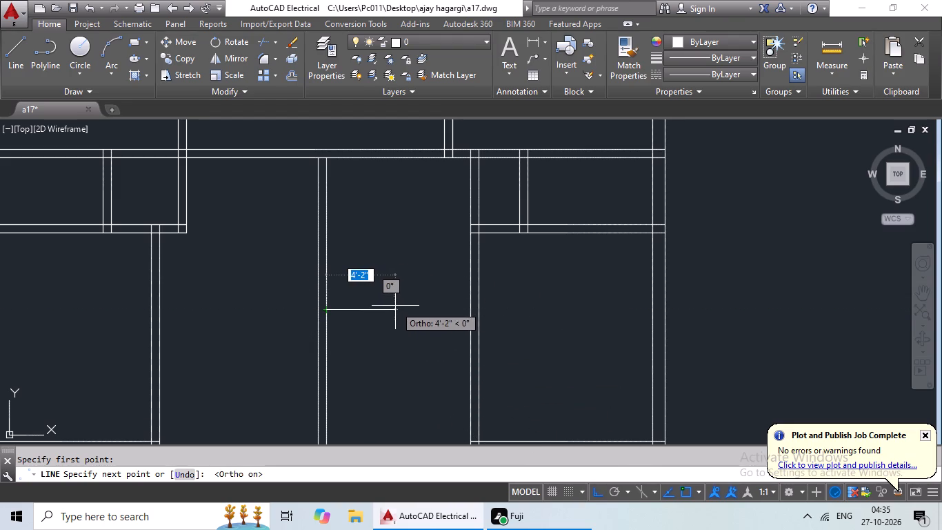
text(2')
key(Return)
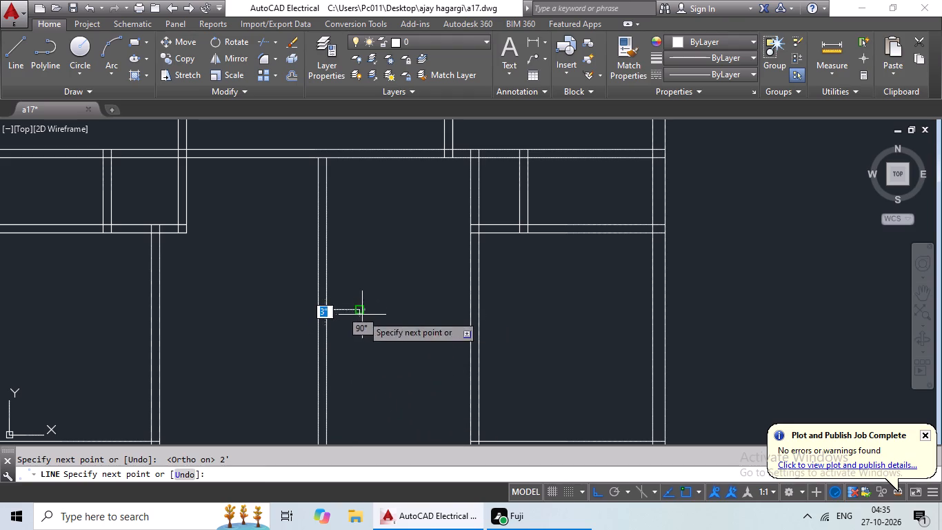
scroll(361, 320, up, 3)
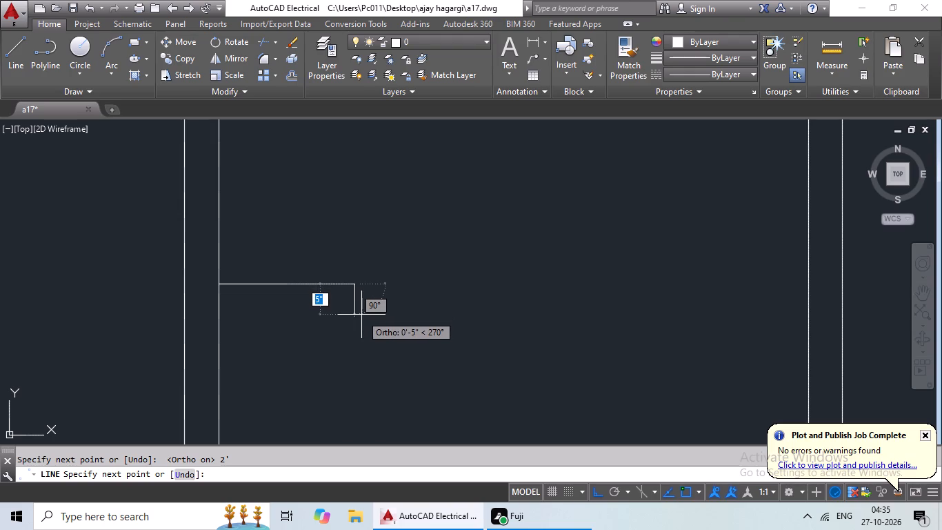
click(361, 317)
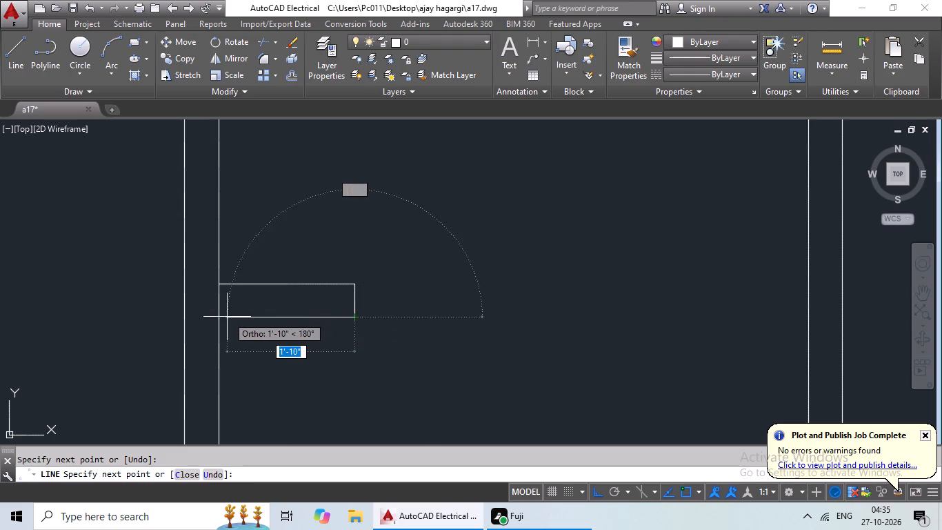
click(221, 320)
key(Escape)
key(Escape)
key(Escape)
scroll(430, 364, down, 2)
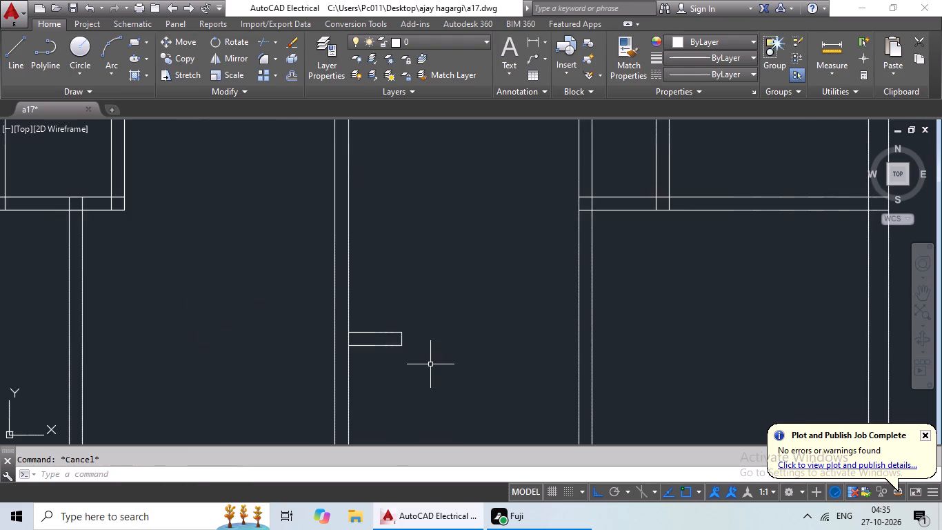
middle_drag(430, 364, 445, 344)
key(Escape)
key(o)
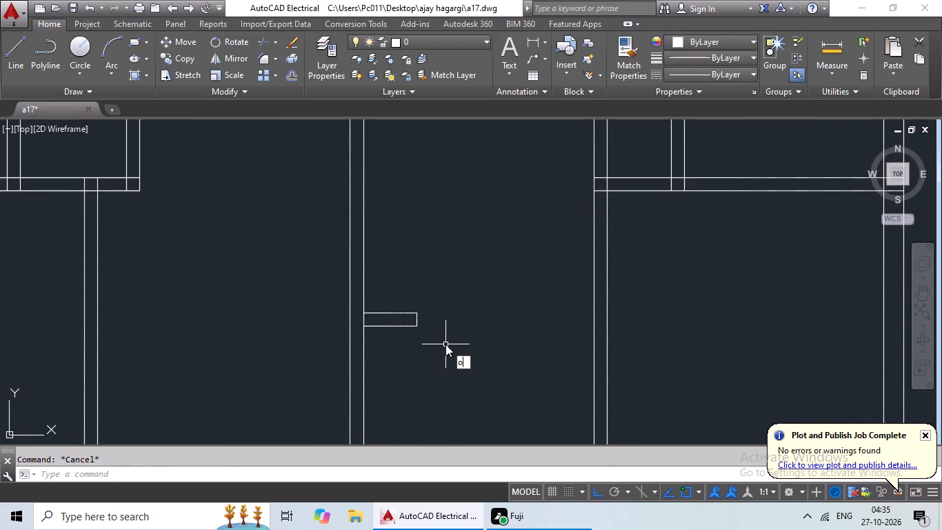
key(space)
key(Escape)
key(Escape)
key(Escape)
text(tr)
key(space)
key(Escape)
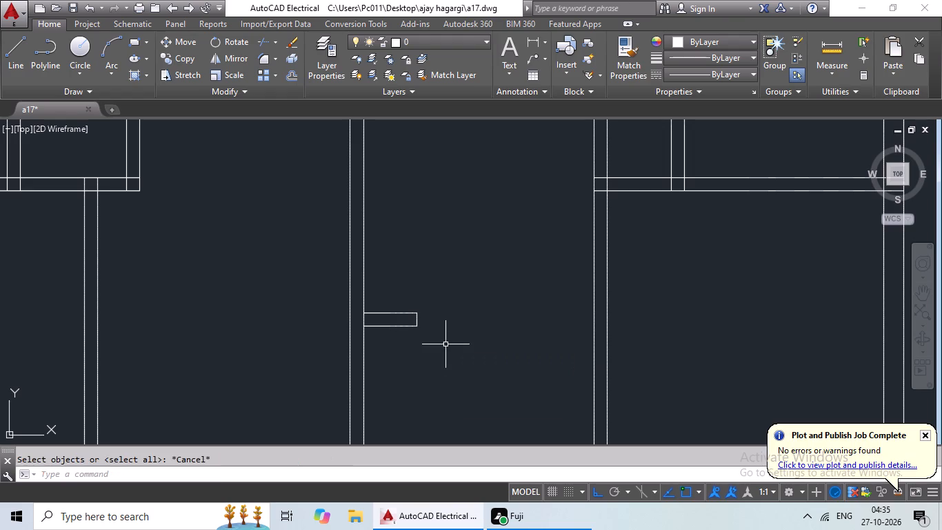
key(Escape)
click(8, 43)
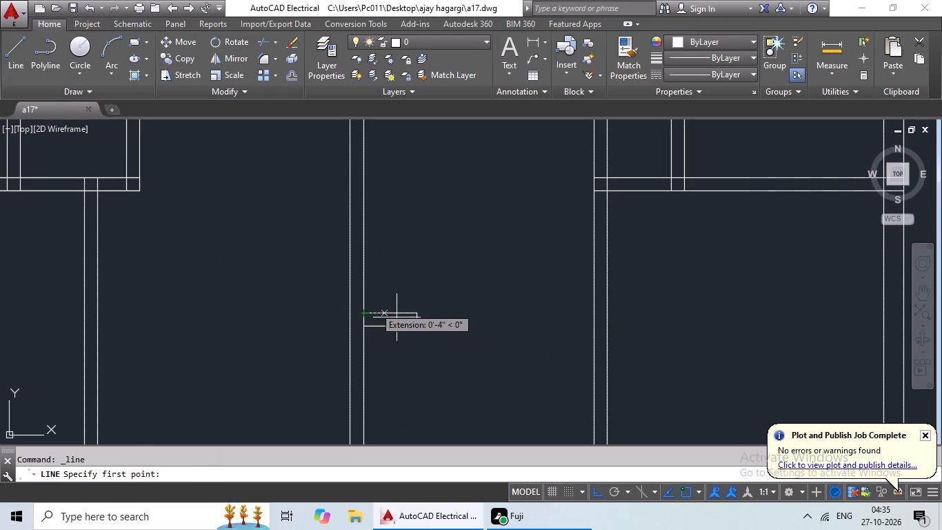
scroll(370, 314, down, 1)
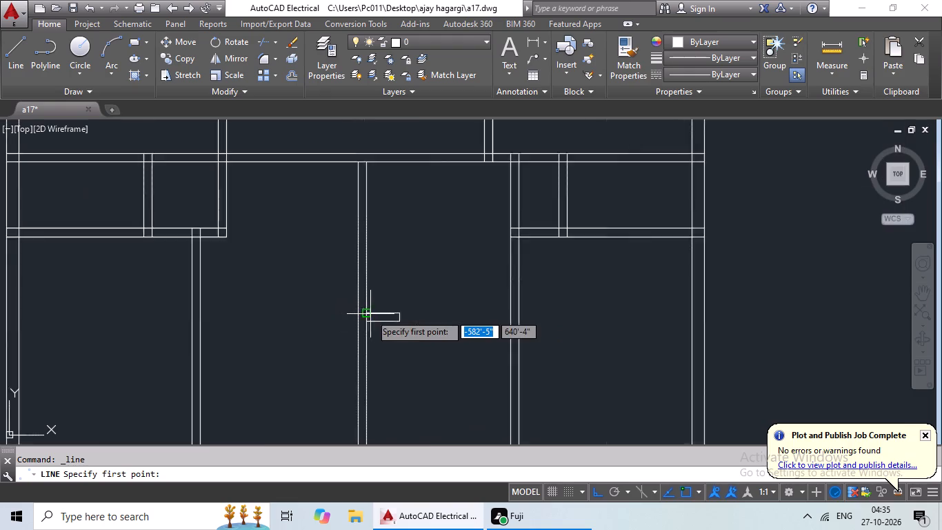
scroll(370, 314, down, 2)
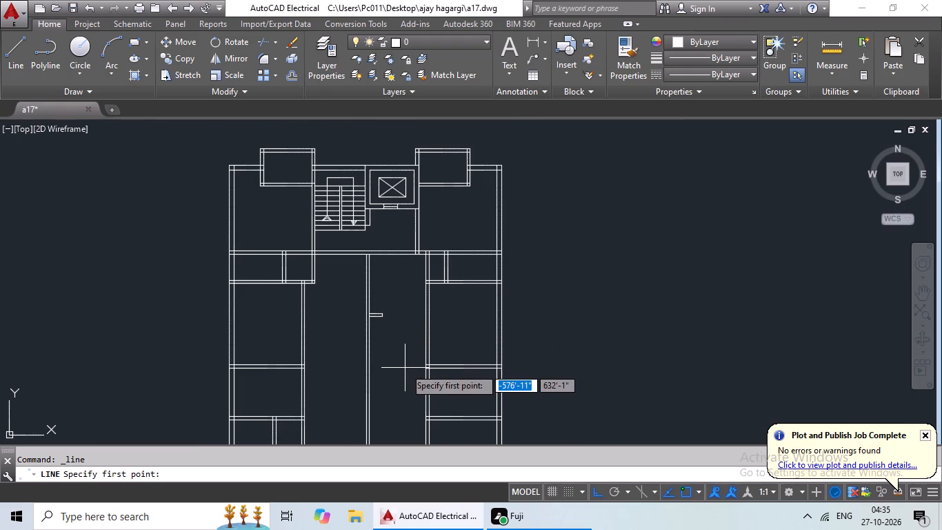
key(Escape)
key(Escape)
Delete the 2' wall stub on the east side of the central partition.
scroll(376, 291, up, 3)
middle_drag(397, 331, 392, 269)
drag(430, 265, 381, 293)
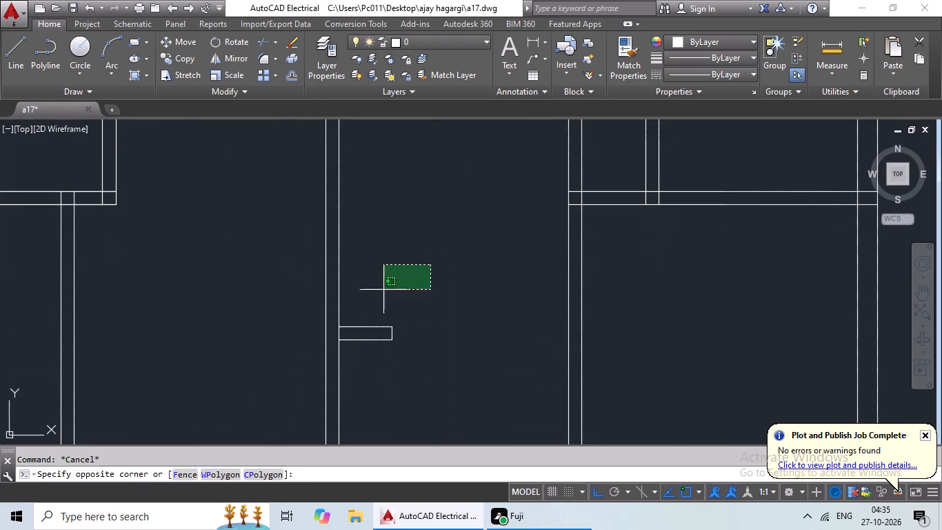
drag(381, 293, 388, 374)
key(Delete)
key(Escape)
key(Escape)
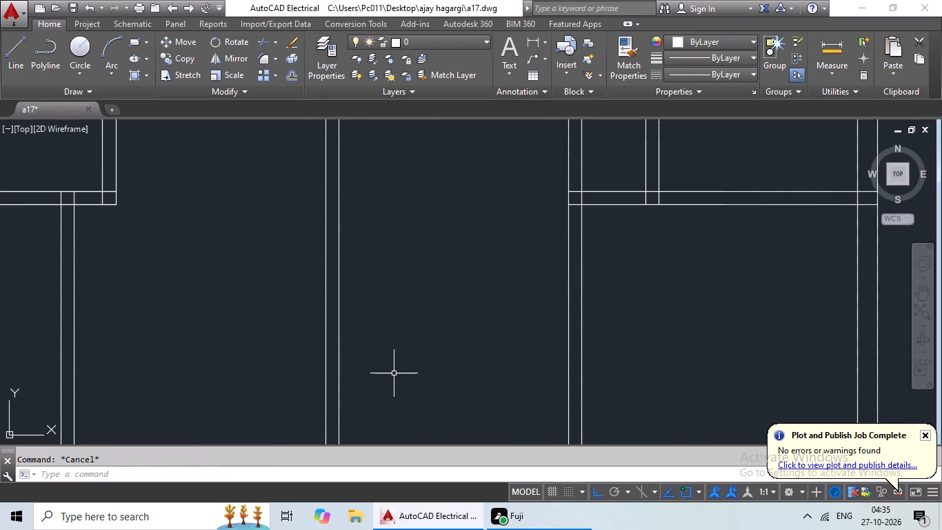
Draw a 4' long, 6" thick closed-ended wall stub projecting east from the central partition, below the wall under the staircase.
click(14, 65)
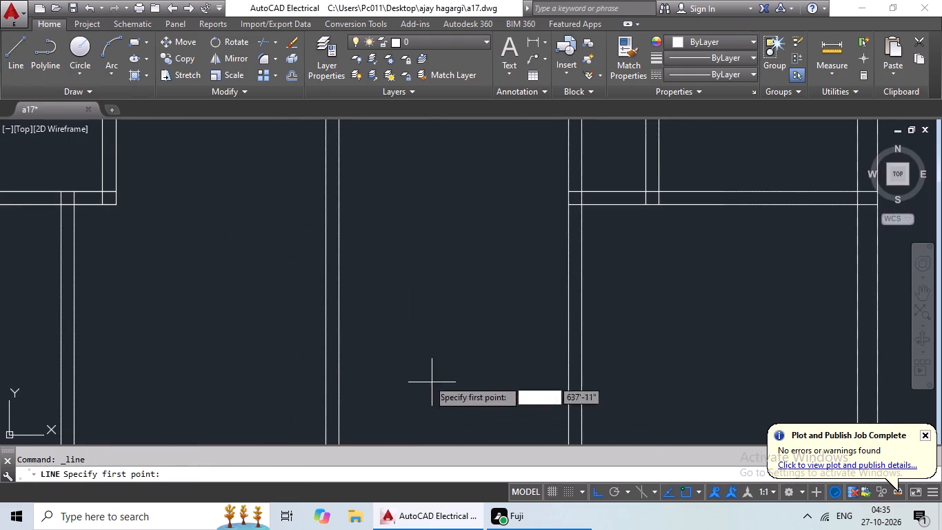
click(339, 324)
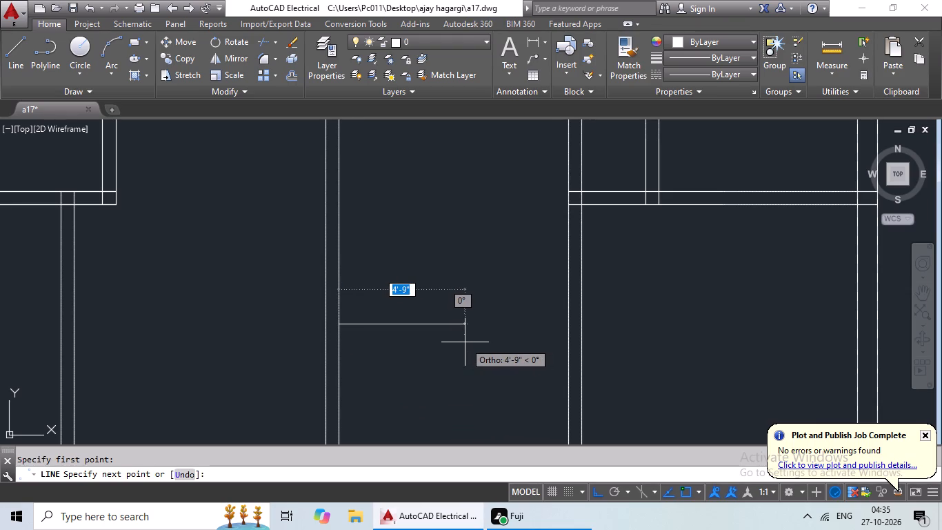
text(4')
key(Return)
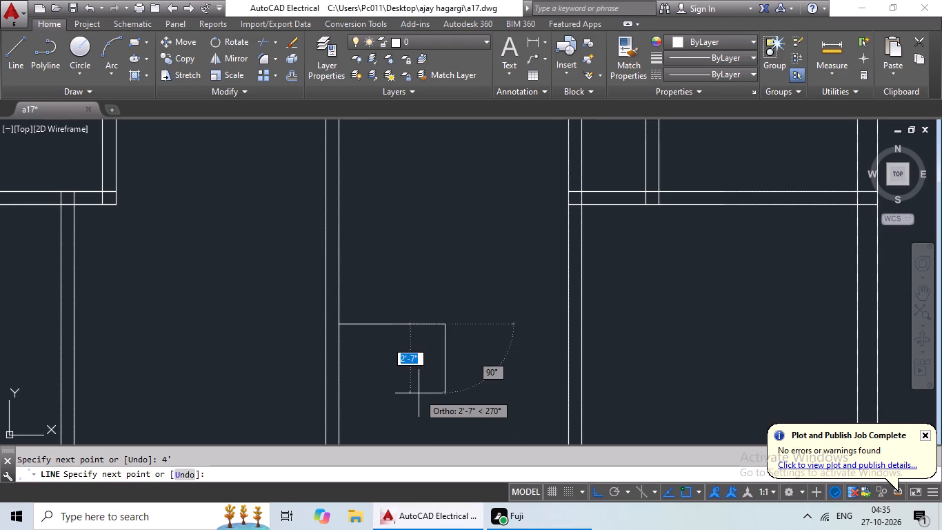
scroll(305, 364, down, 3)
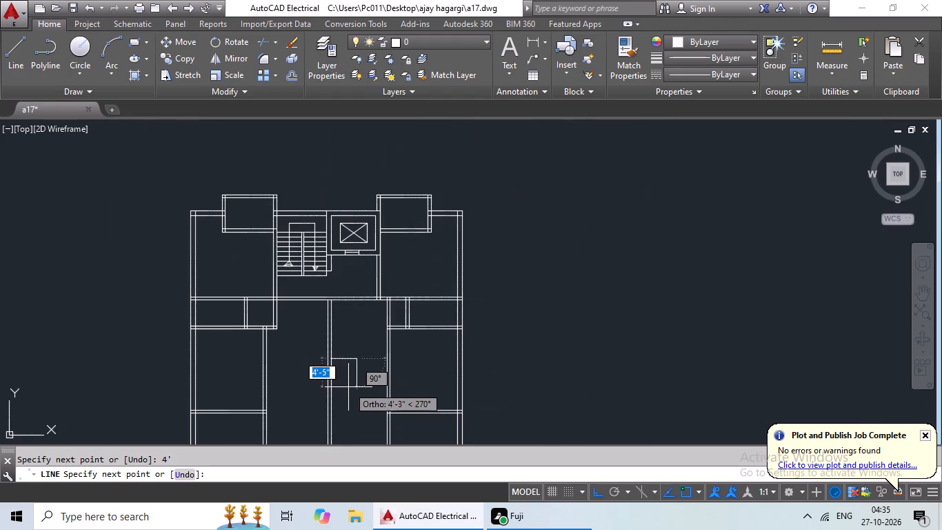
middle_drag(348, 387, 366, 326)
scroll(372, 319, down, 1)
scroll(374, 313, up, 2)
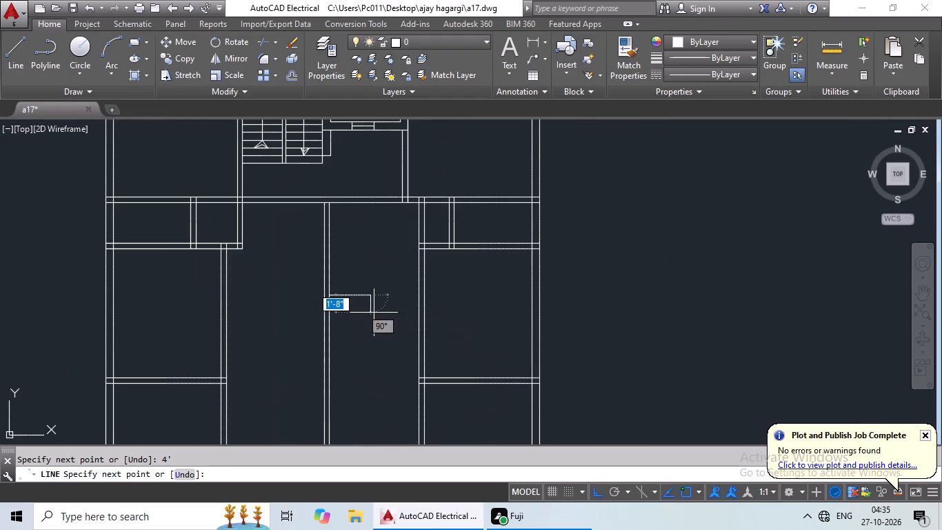
key(6)
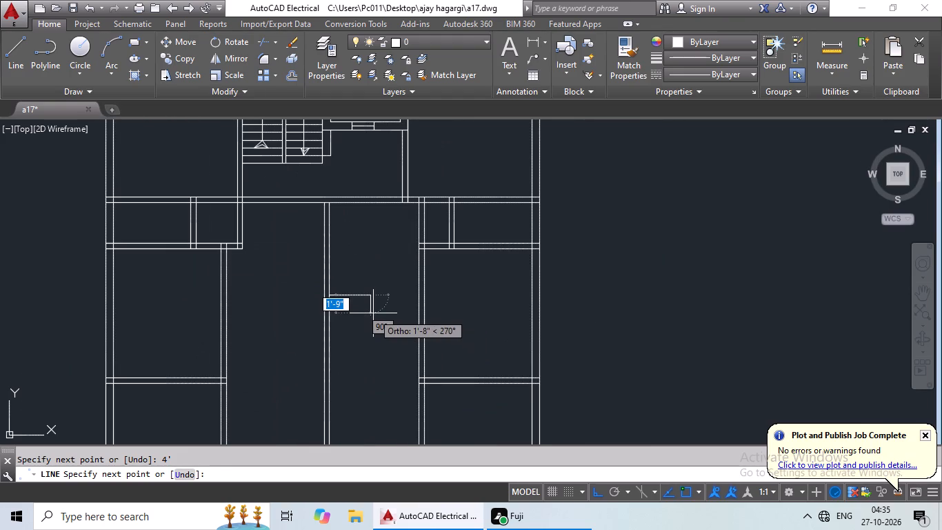
key(shift+quotedbl)
key(Return)
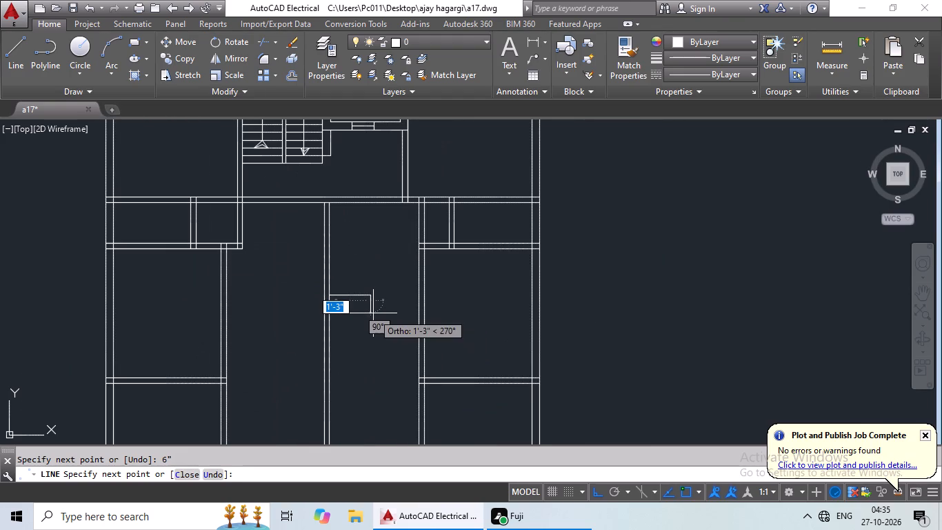
scroll(331, 317, up, 2)
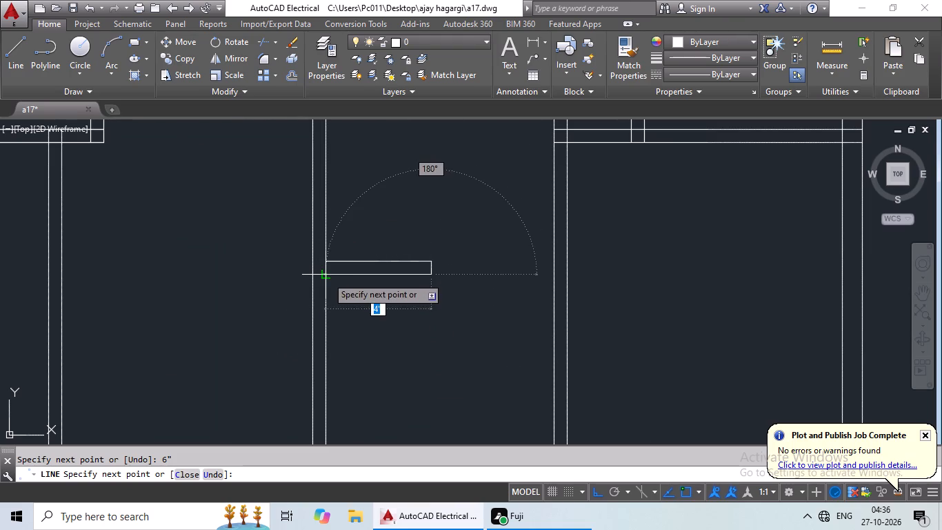
click(327, 277)
key(Escape)
key(Escape)
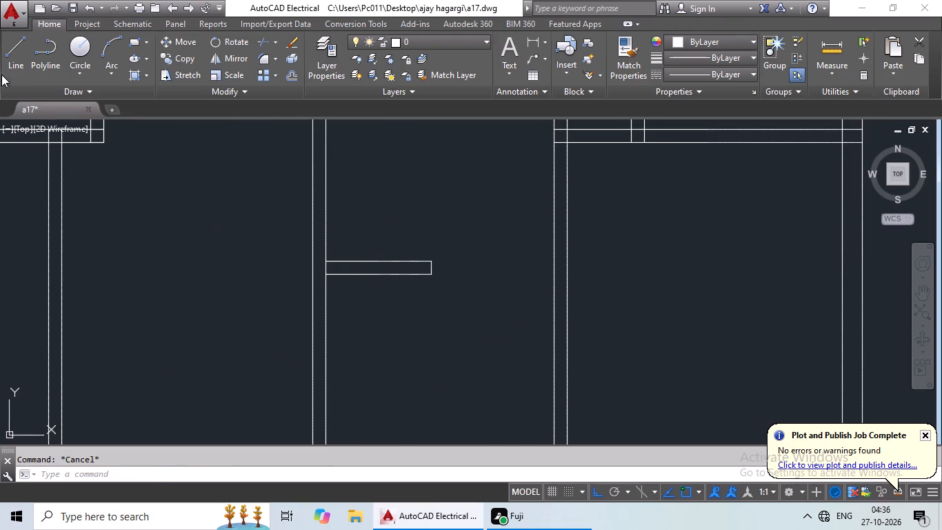
Draw a 4' long, 6" thick closed-ended wall stub projecting west from the central partition, in line with the east stub.
click(10, 61)
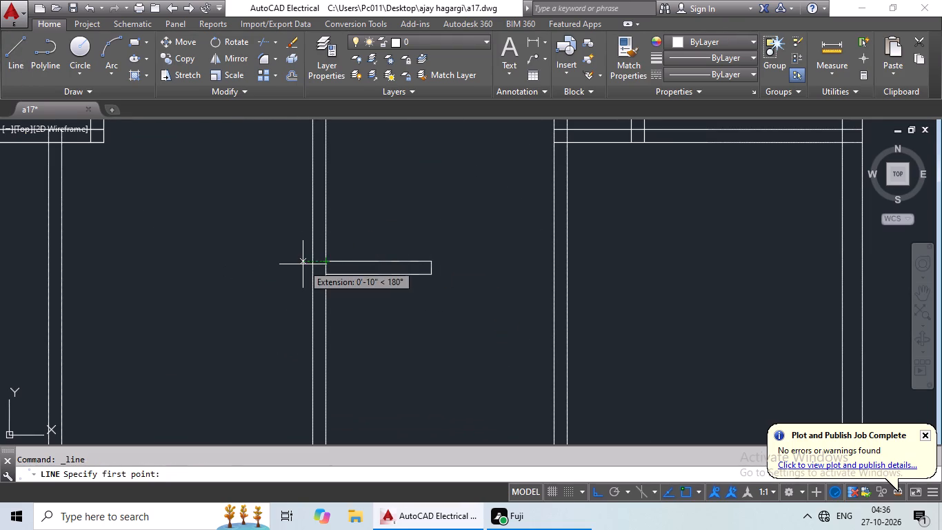
click(308, 262)
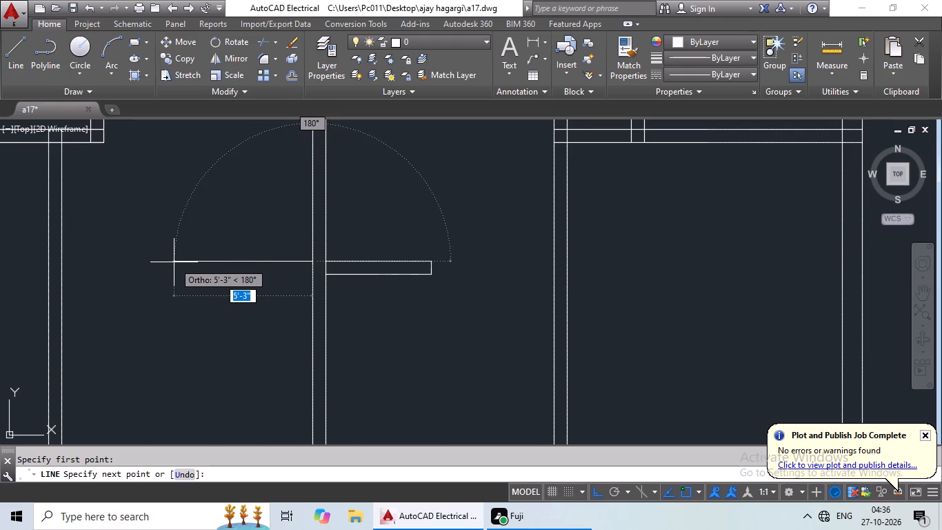
text(4')
key(Return)
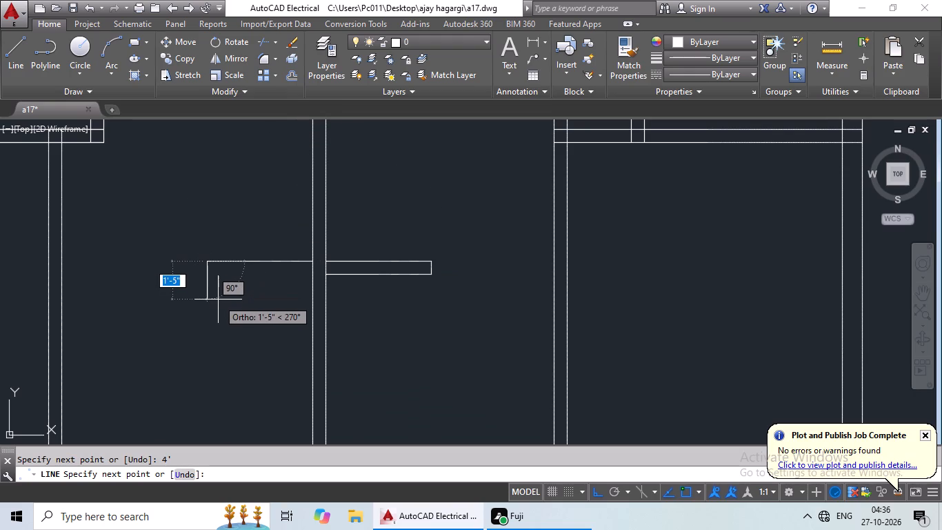
text(6")
key(Return)
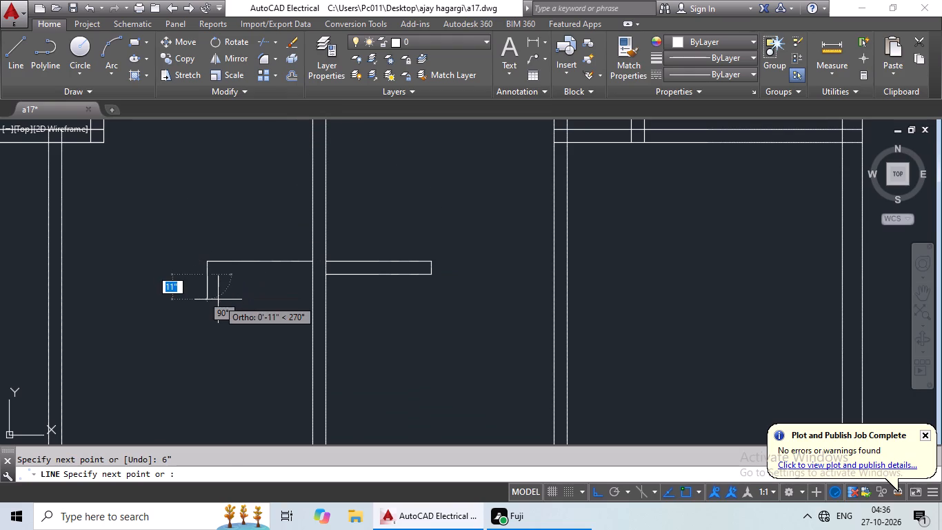
click(310, 274)
key(Escape)
key(Escape)
Offset the upper line of the horizontal wall below the central area 12' upward.
scroll(384, 309, down, 3)
middle_drag(394, 334, 394, 325)
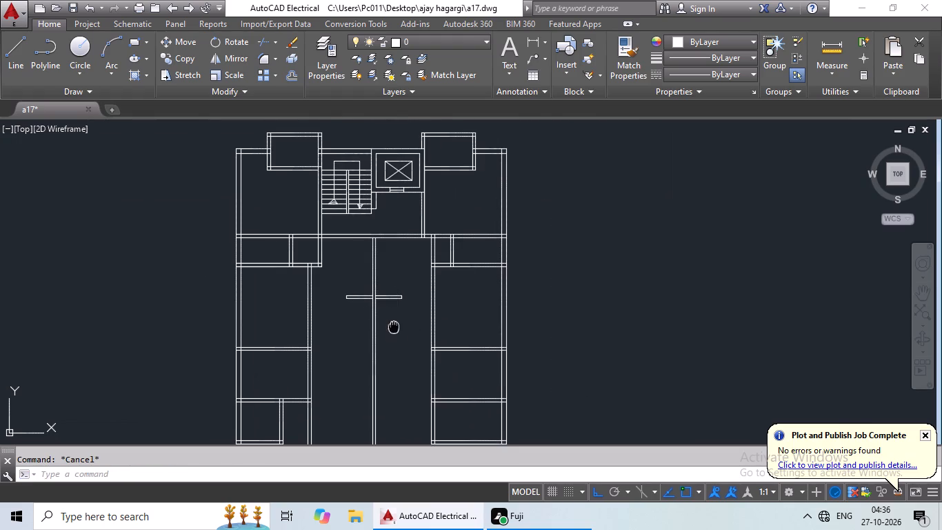
middle_drag(394, 325, 397, 267)
scroll(400, 266, down, 2)
middle_click(412, 282)
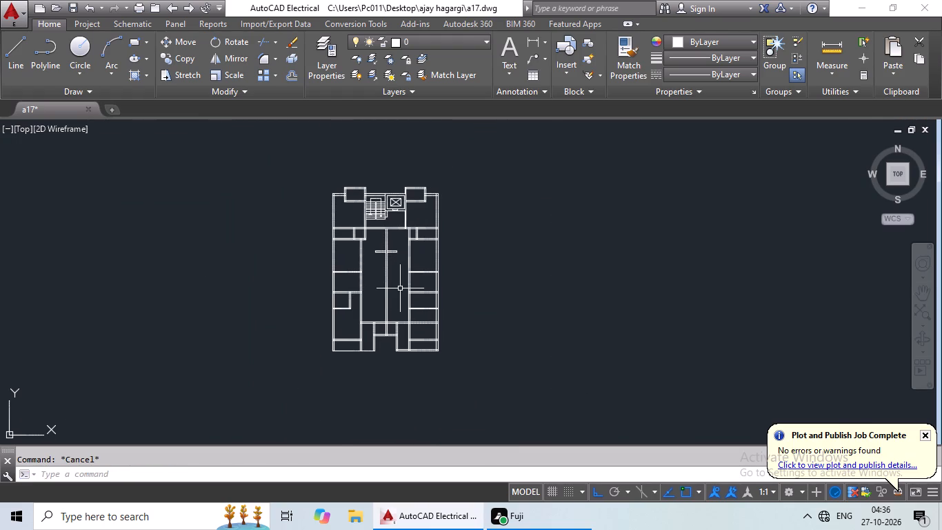
scroll(400, 289, up, 3)
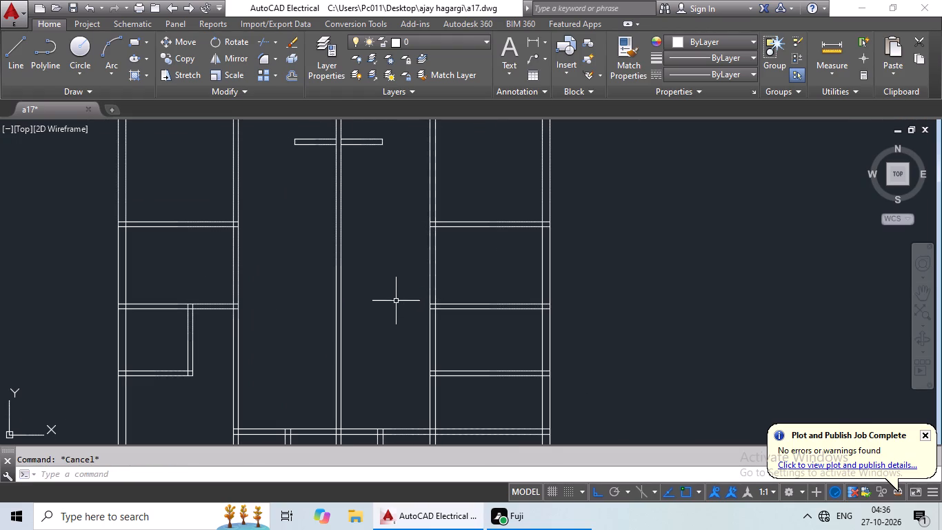
key(Escape)
key(o)
key(Return)
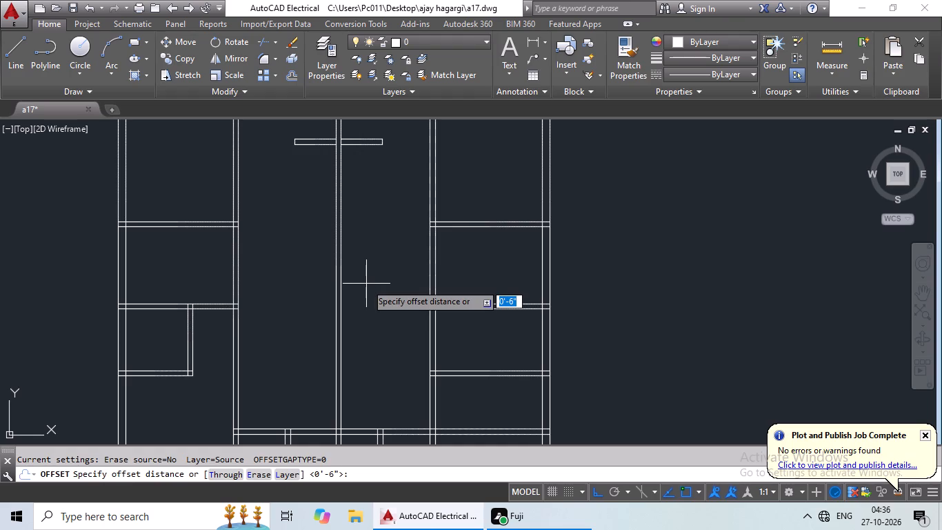
text(12')
key(Return)
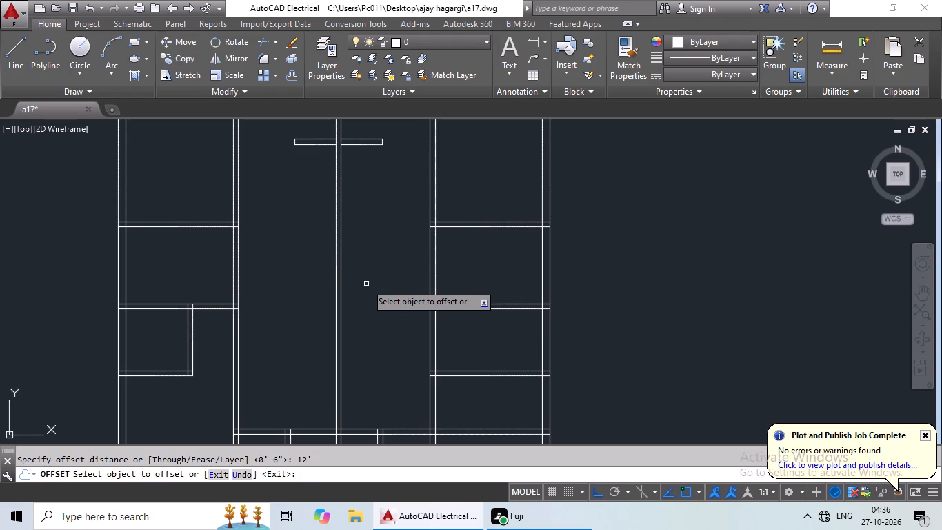
drag(407, 431, 405, 415)
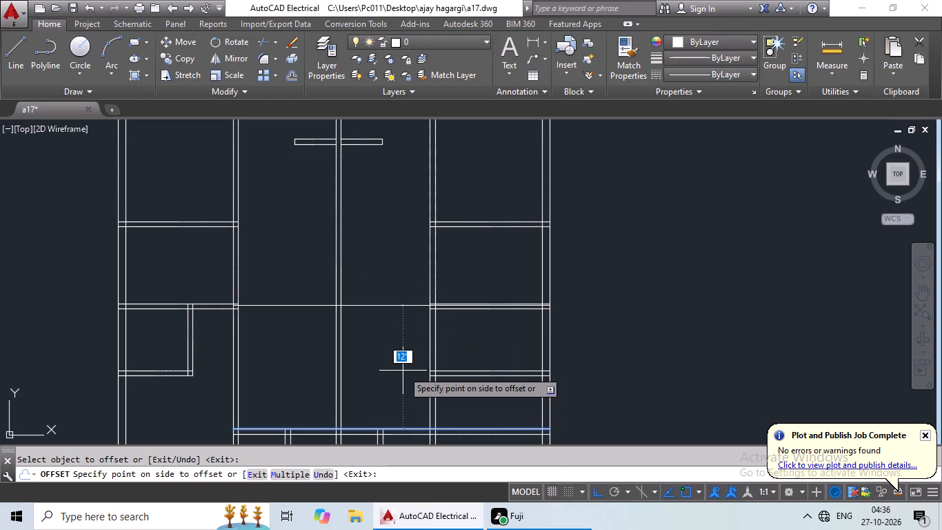
scroll(403, 371, down, 1)
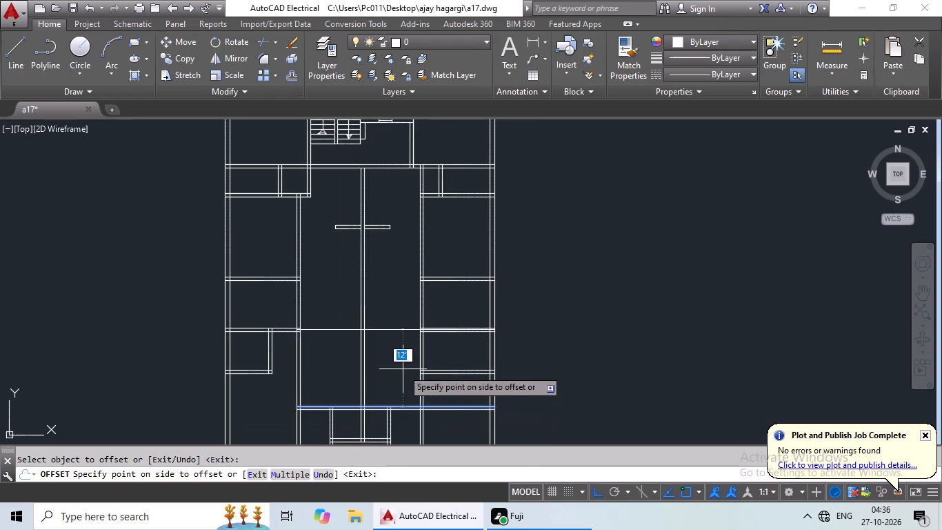
scroll(403, 369, up, 1)
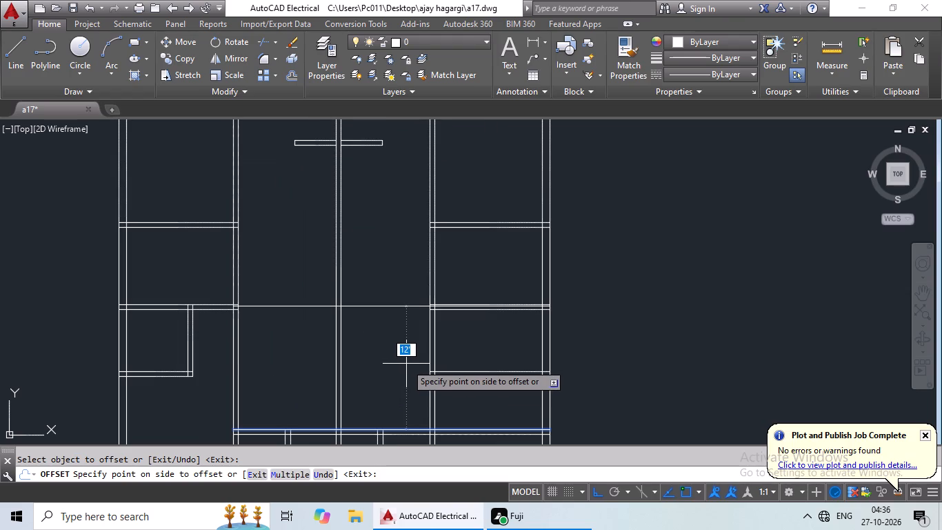
scroll(406, 364, down, 3)
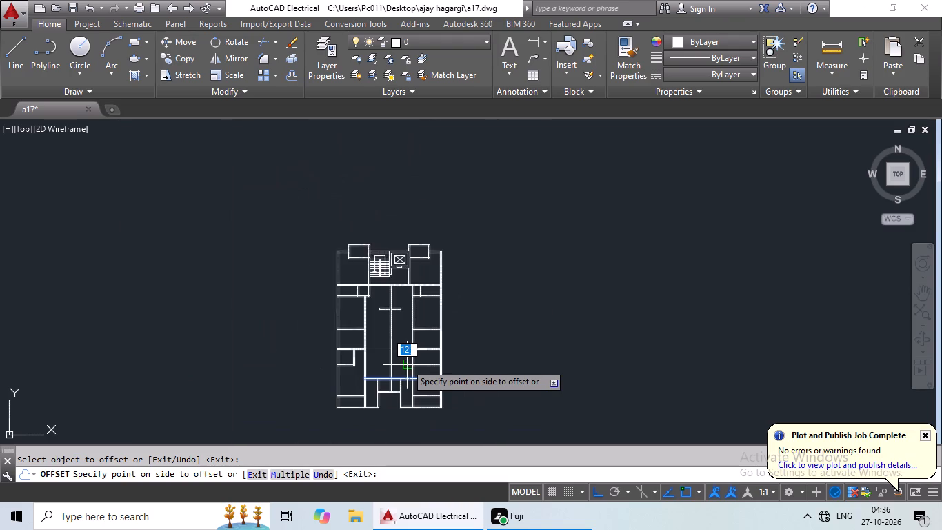
scroll(406, 364, up, 1)
click(406, 364)
scroll(398, 355, up, 2)
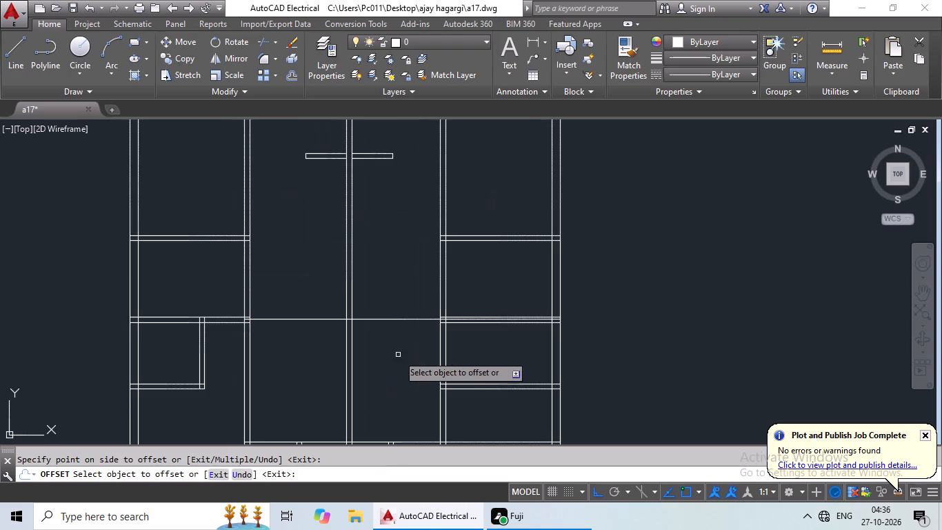
key(Escape)
key(Escape)
Offset the new horizontal line across the central area 6" upward to give the cross wall its thickness.
key(o)
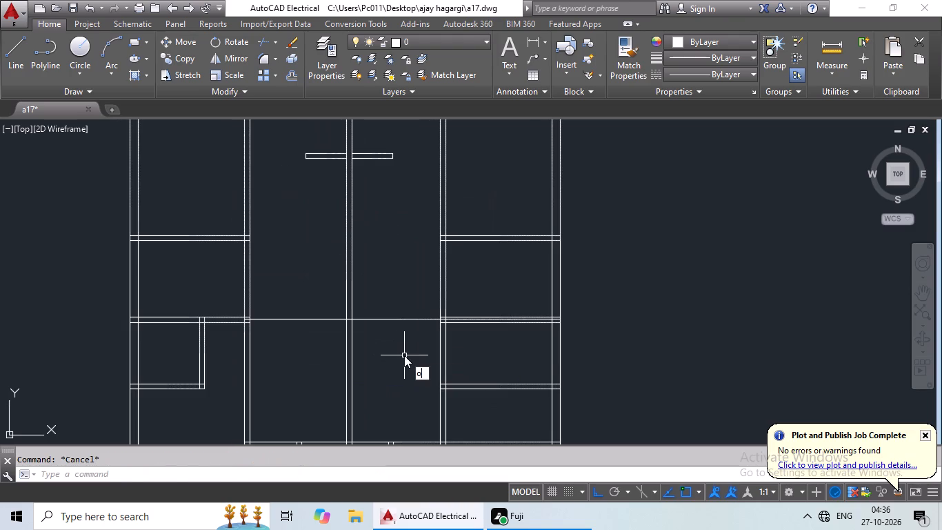
key(Return)
text(6")
key(Return)
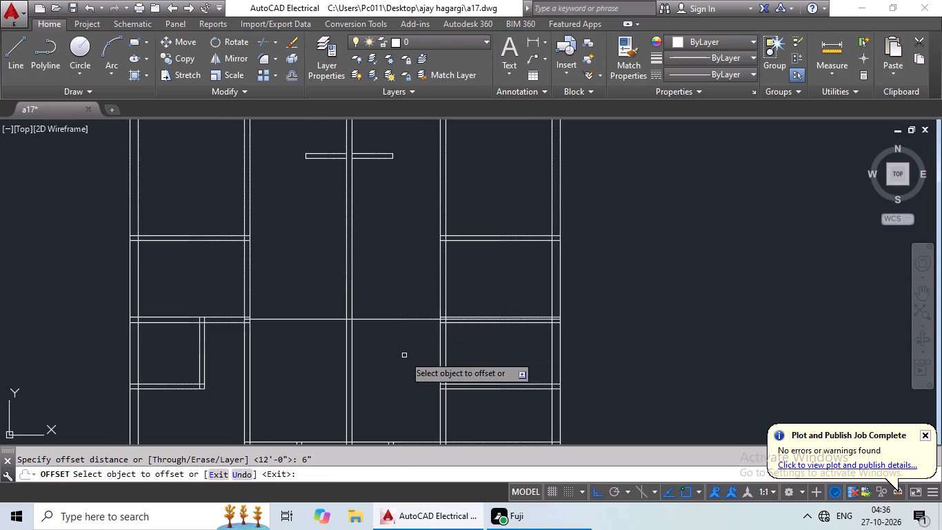
drag(413, 319, 413, 311)
click(413, 296)
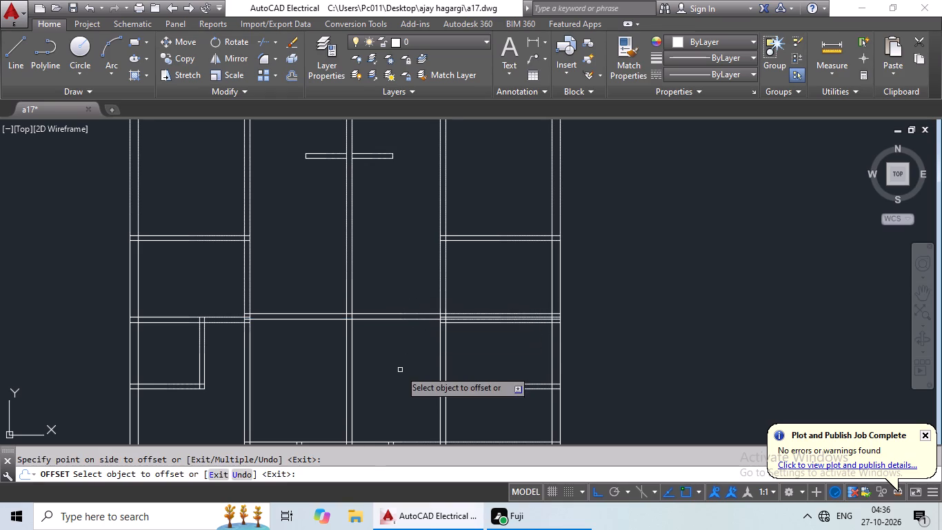
key(Escape)
key(Escape)
key(Escape)
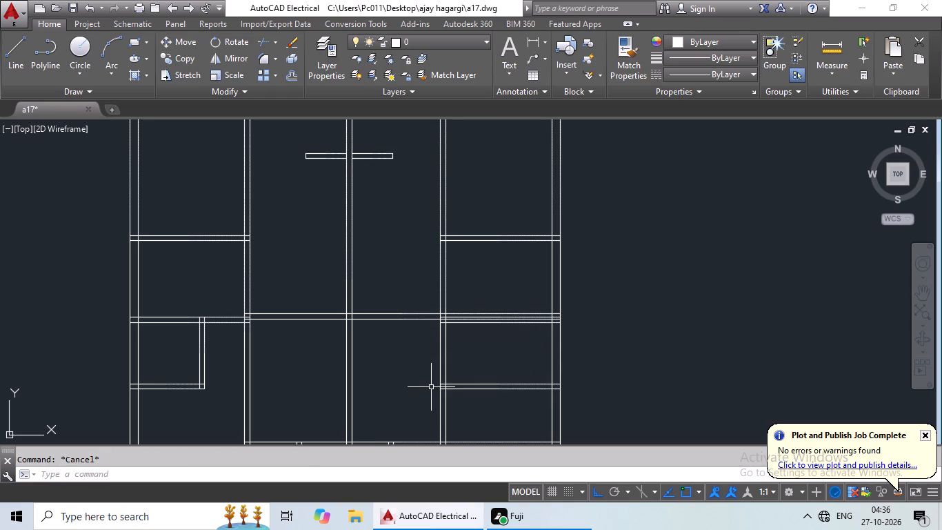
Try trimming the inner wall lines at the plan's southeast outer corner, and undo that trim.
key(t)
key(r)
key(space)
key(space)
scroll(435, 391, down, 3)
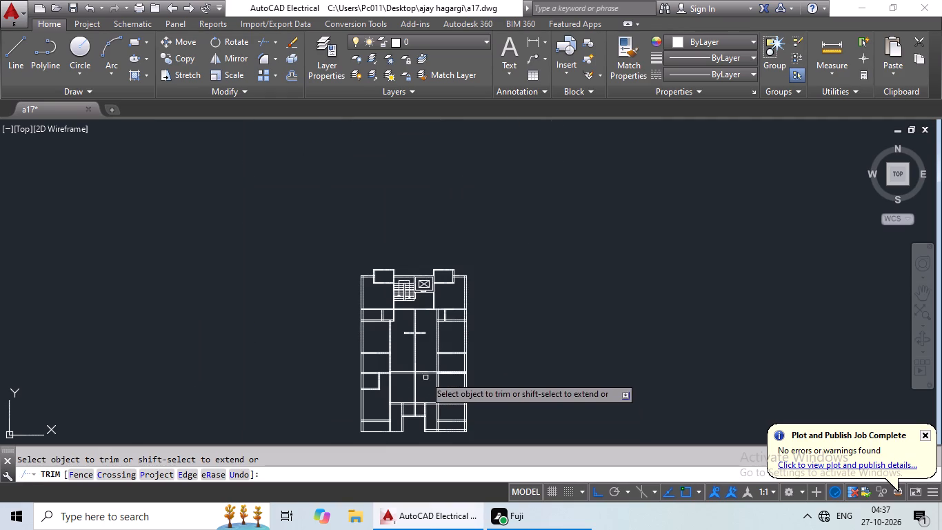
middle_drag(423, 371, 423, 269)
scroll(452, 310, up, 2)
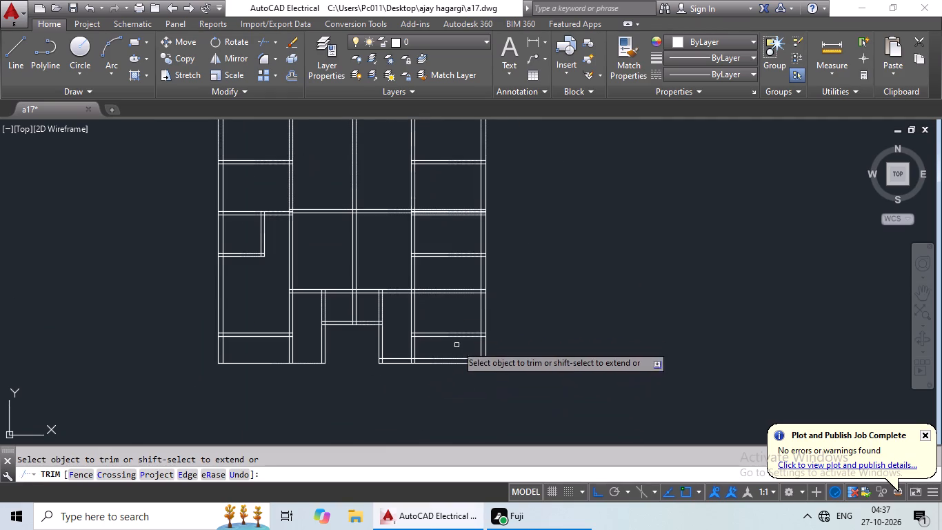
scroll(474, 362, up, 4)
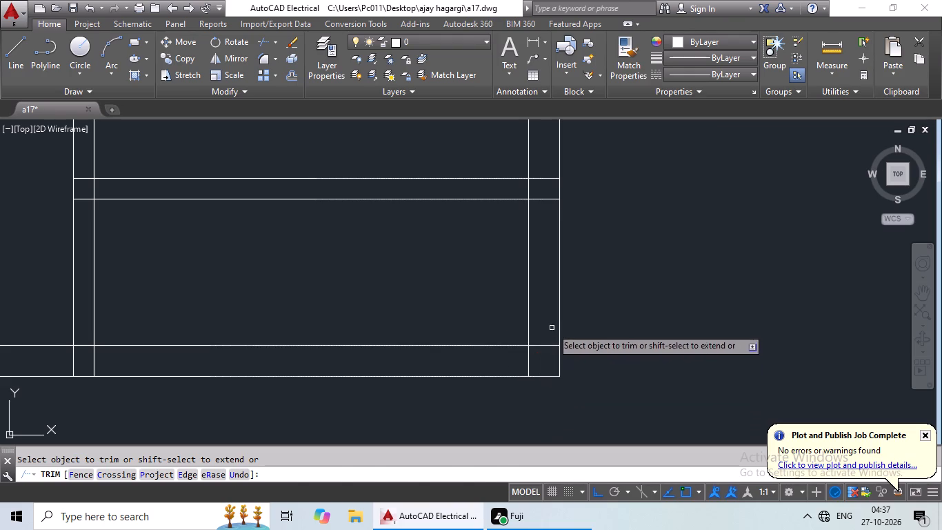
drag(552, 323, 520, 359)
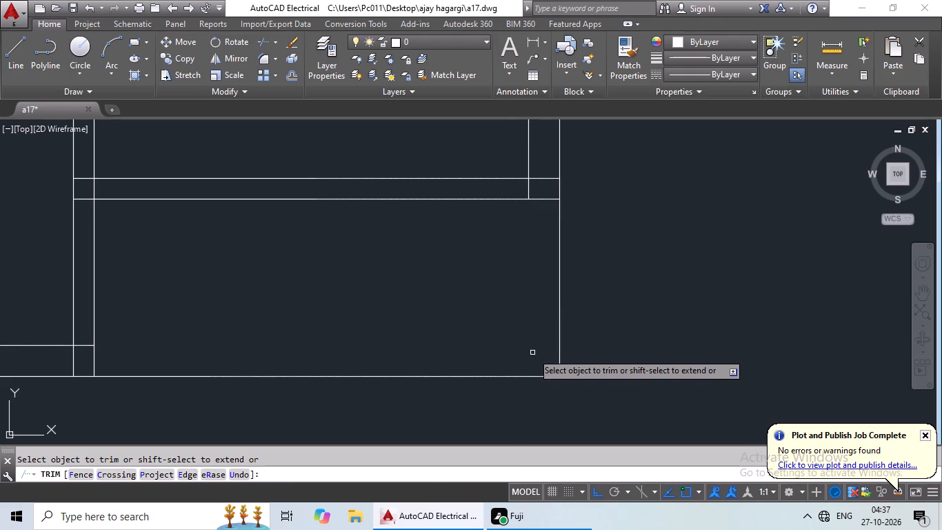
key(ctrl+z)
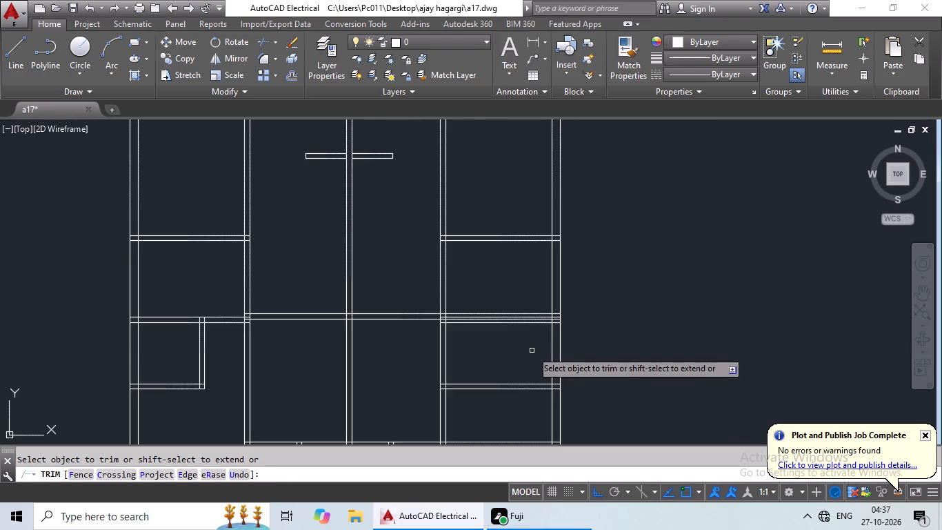
Trim both lines of the new cross wall where they run through the east room.
scroll(519, 356, down, 1)
middle_drag(517, 355, 483, 357)
scroll(494, 339, up, 3)
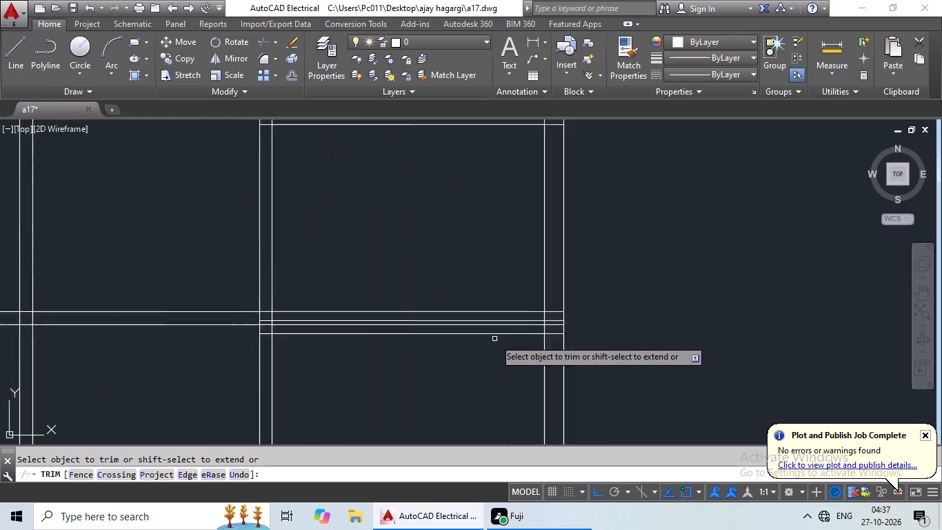
scroll(494, 339, up, 1)
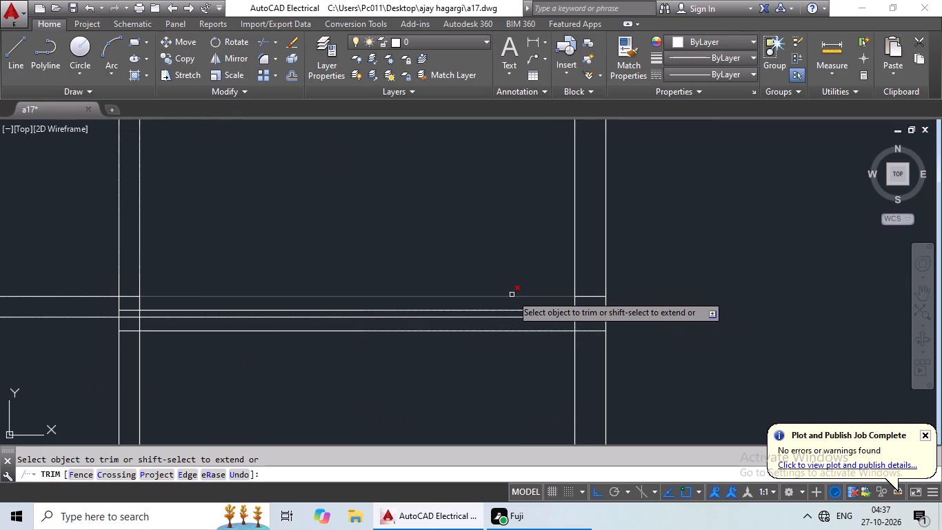
click(511, 295)
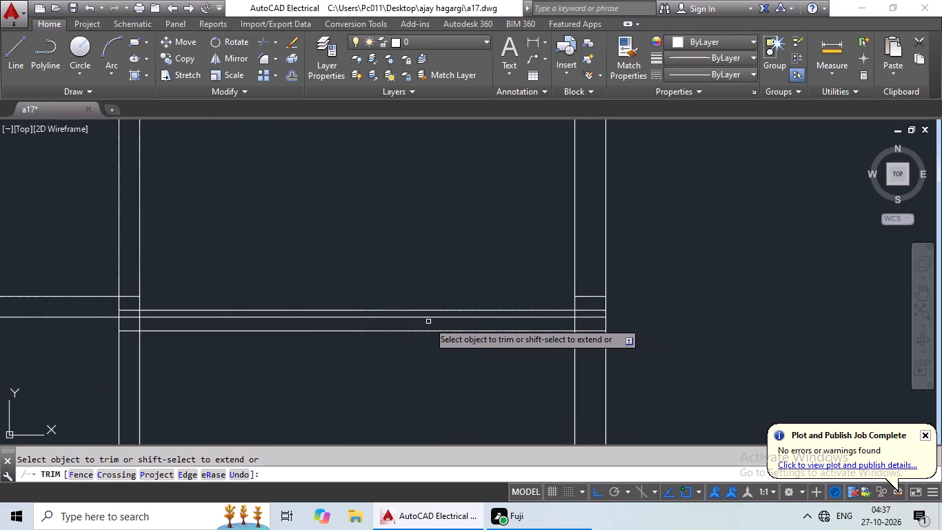
click(417, 317)
scroll(419, 341, down, 2)
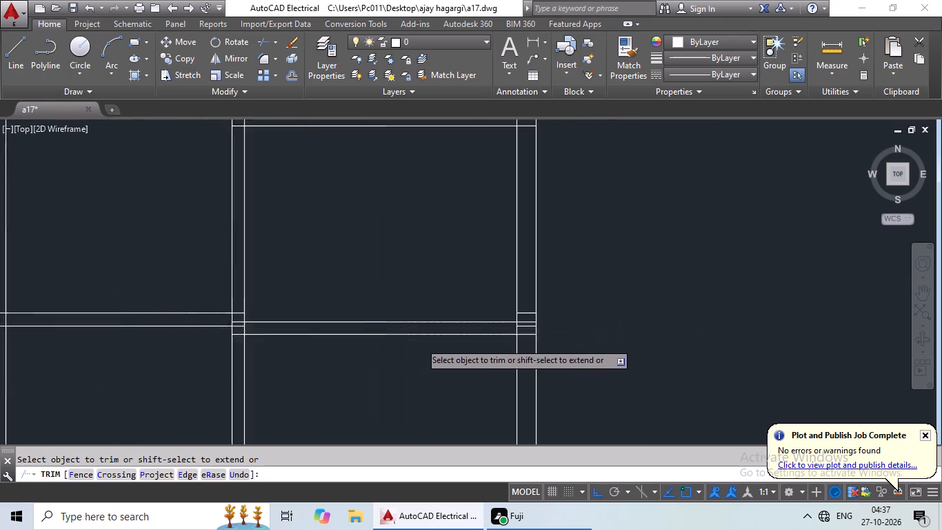
middle_drag(412, 371, 413, 305)
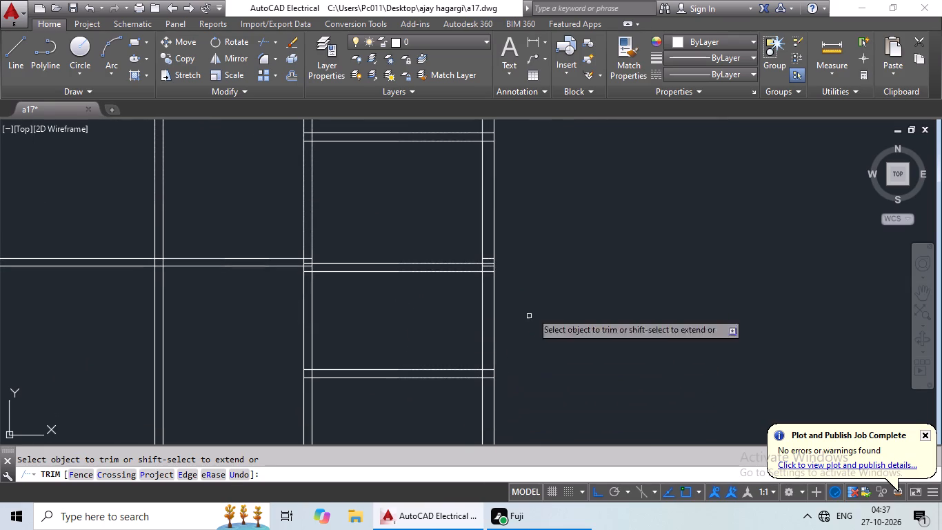
key(Escape)
key(Escape)
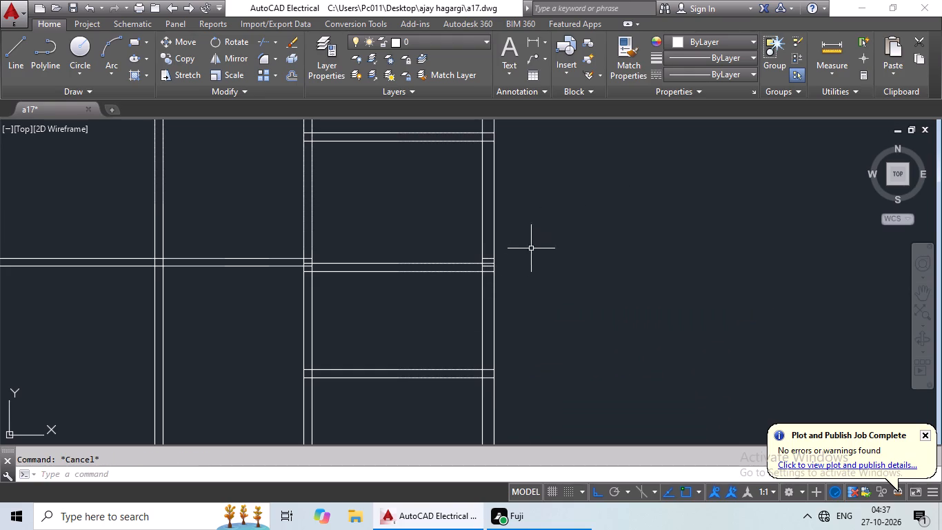
Delete the two leftover cross-wall segments inside the east outer wall.
scroll(492, 257, up, 3)
click(483, 258)
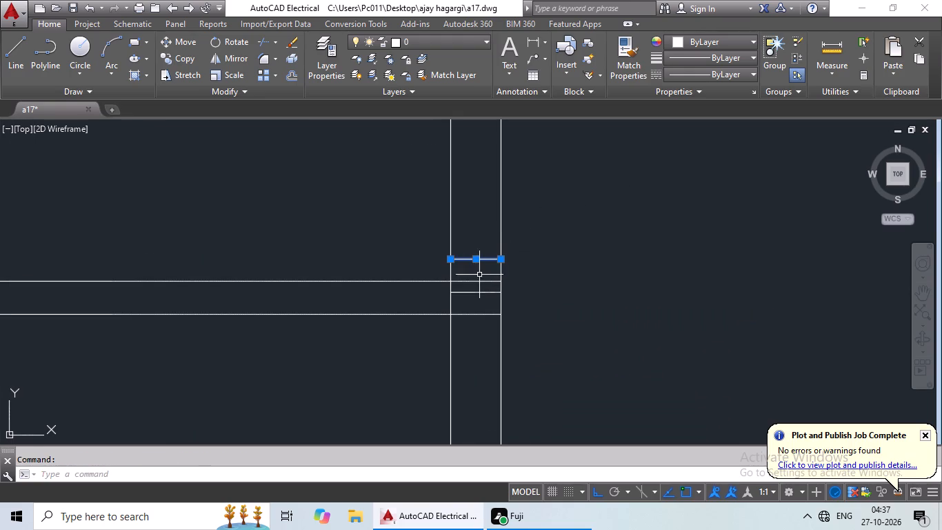
click(474, 291)
click(472, 295)
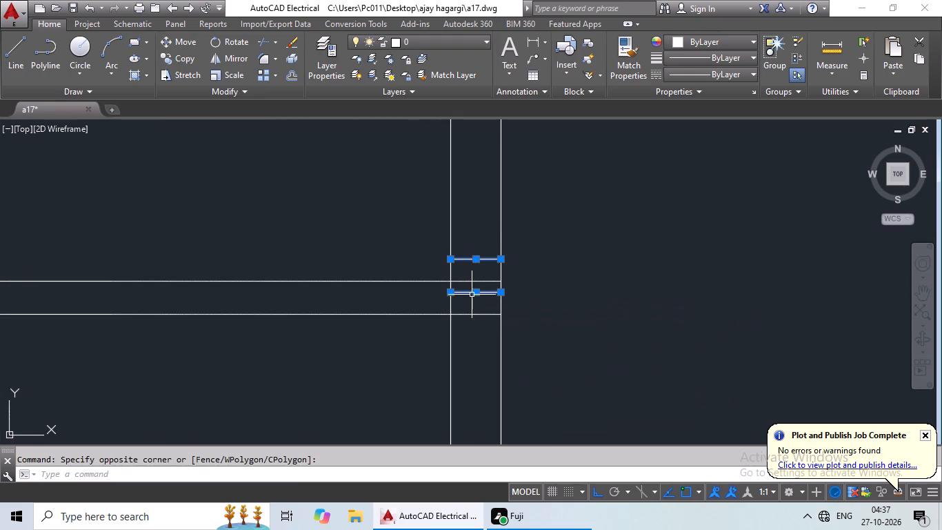
key(Delete)
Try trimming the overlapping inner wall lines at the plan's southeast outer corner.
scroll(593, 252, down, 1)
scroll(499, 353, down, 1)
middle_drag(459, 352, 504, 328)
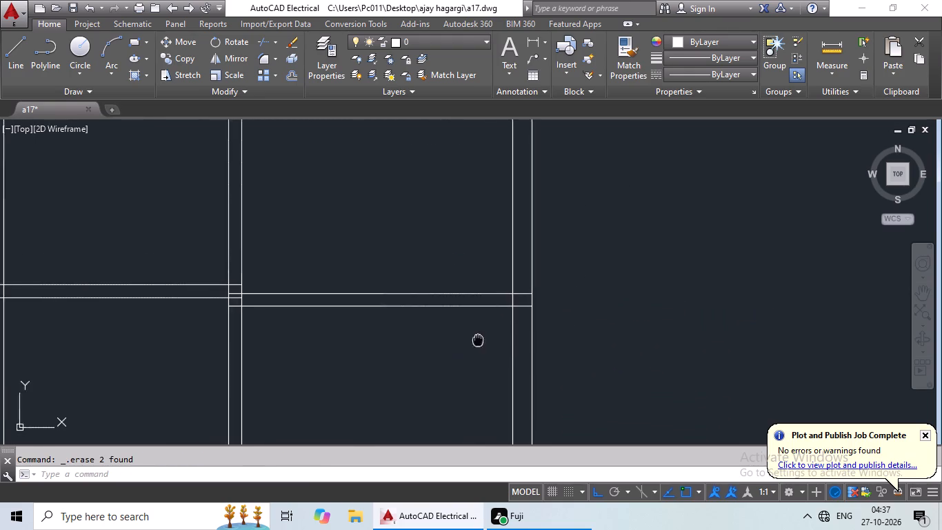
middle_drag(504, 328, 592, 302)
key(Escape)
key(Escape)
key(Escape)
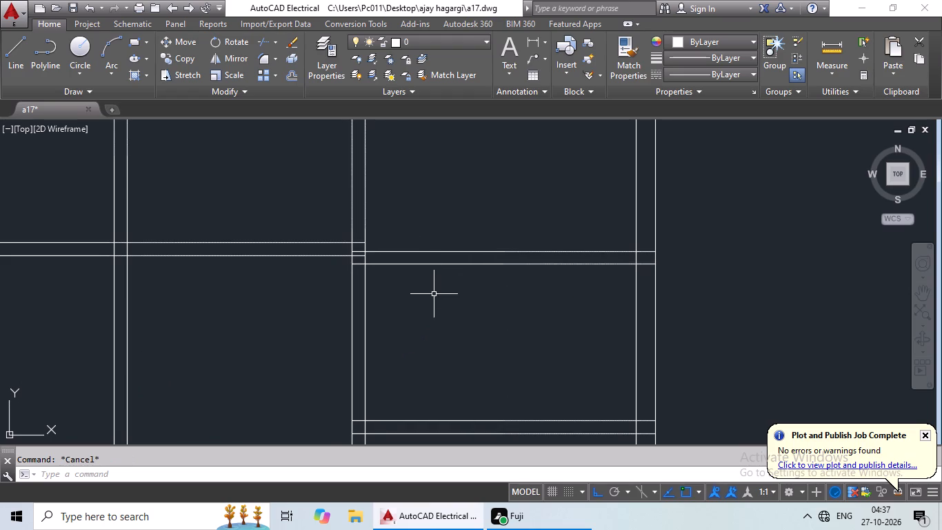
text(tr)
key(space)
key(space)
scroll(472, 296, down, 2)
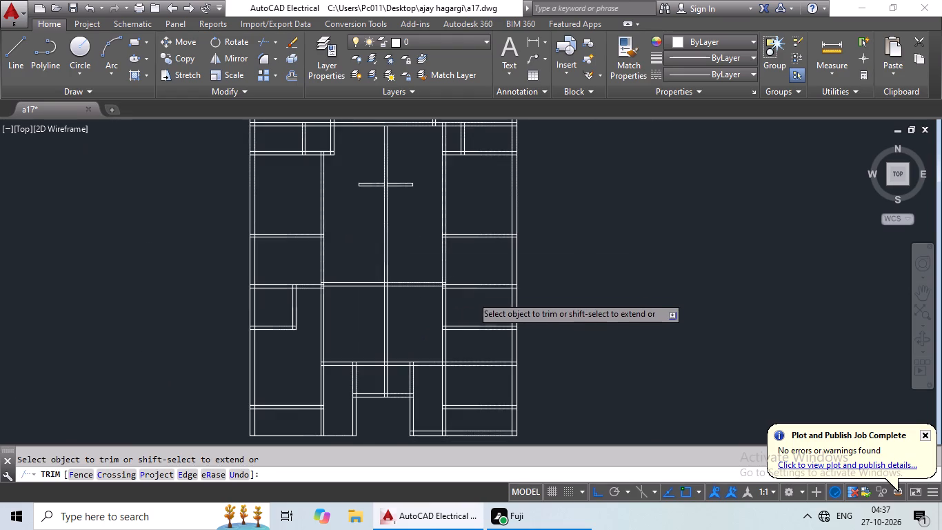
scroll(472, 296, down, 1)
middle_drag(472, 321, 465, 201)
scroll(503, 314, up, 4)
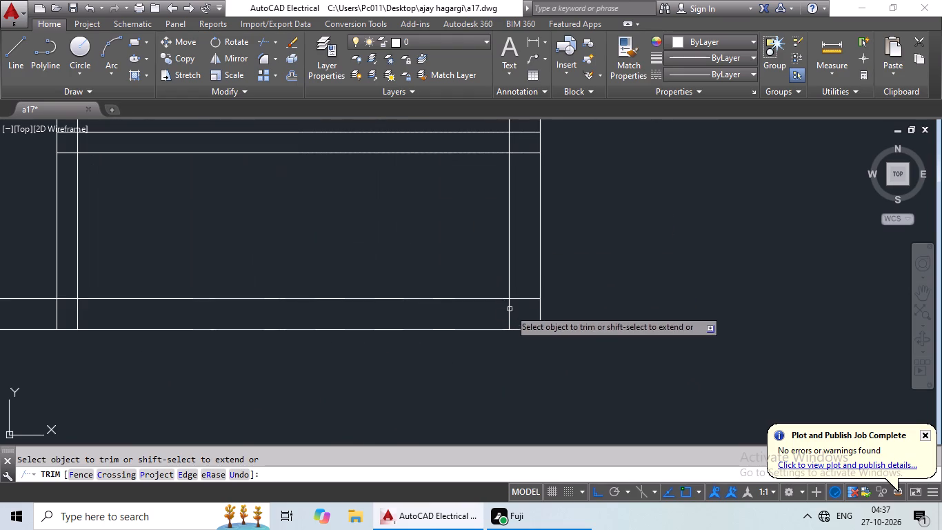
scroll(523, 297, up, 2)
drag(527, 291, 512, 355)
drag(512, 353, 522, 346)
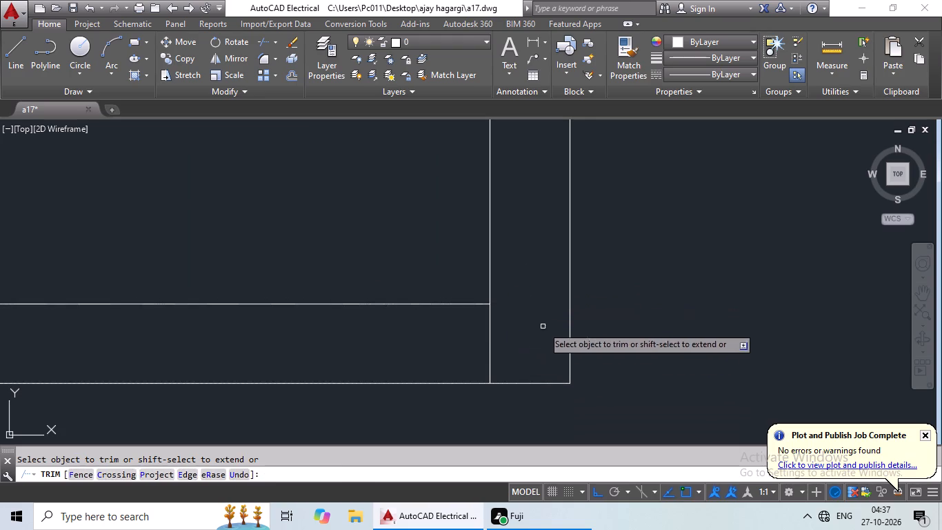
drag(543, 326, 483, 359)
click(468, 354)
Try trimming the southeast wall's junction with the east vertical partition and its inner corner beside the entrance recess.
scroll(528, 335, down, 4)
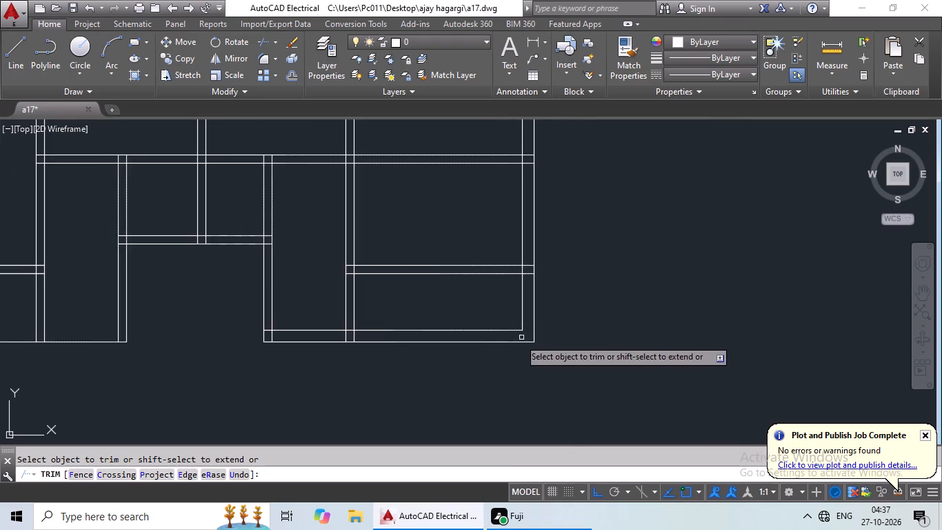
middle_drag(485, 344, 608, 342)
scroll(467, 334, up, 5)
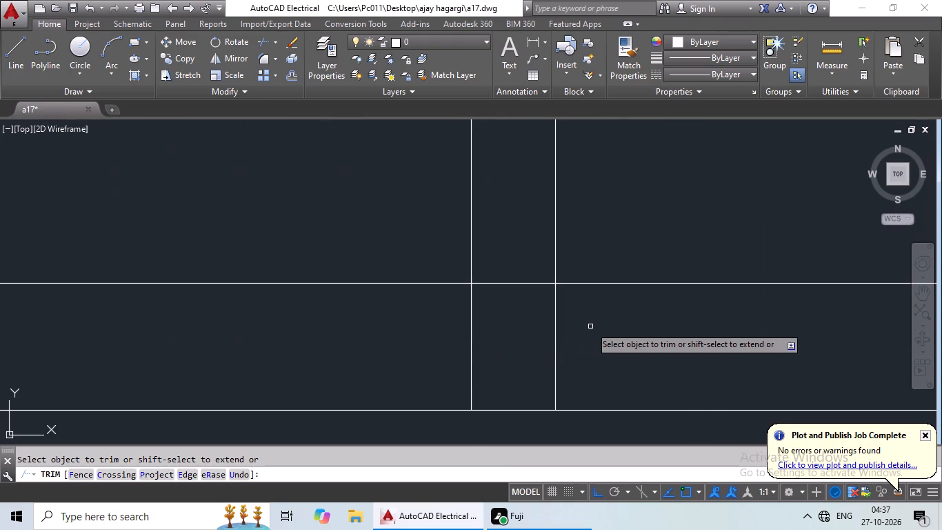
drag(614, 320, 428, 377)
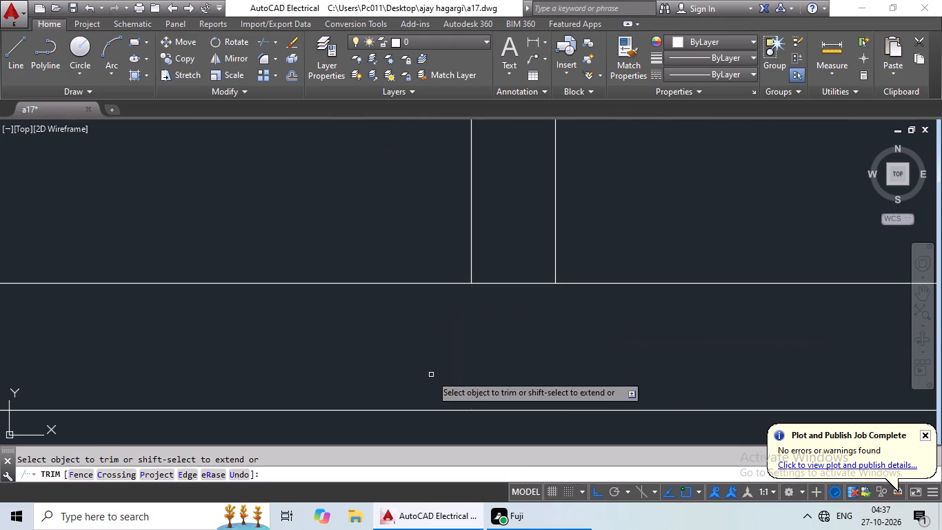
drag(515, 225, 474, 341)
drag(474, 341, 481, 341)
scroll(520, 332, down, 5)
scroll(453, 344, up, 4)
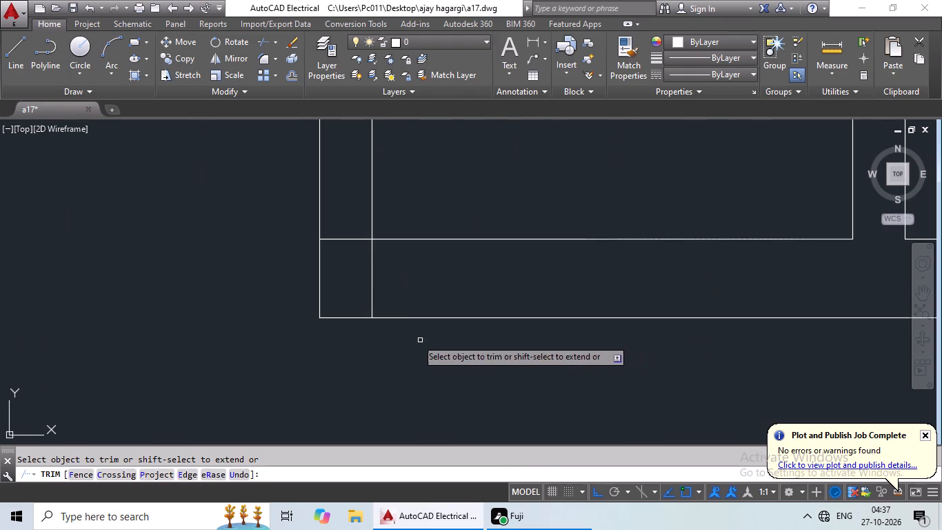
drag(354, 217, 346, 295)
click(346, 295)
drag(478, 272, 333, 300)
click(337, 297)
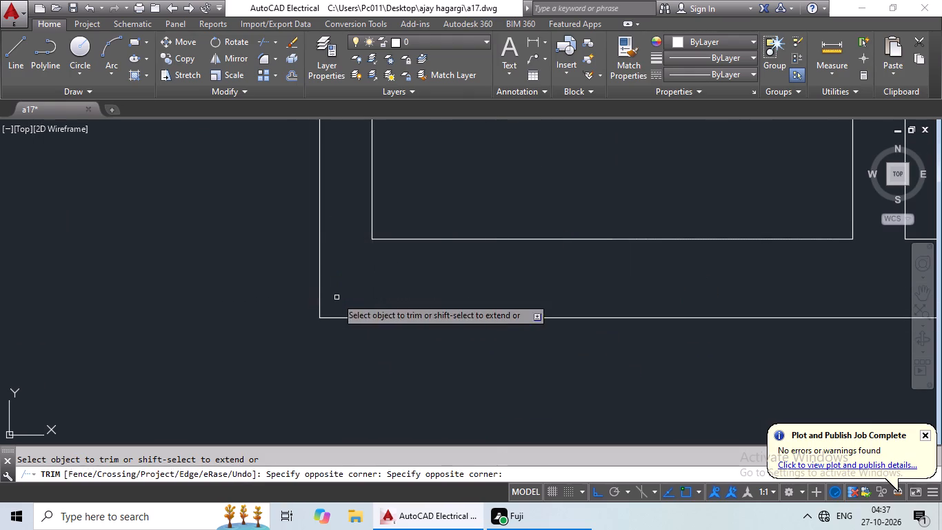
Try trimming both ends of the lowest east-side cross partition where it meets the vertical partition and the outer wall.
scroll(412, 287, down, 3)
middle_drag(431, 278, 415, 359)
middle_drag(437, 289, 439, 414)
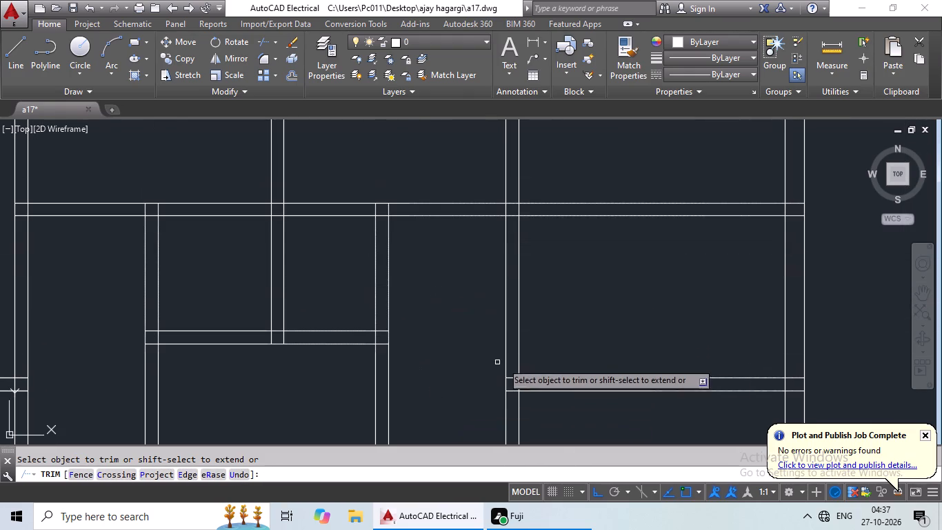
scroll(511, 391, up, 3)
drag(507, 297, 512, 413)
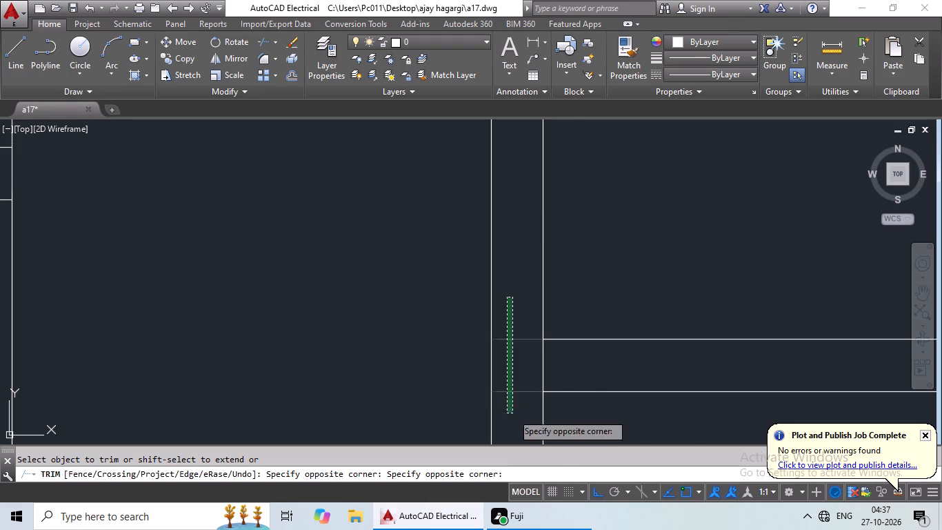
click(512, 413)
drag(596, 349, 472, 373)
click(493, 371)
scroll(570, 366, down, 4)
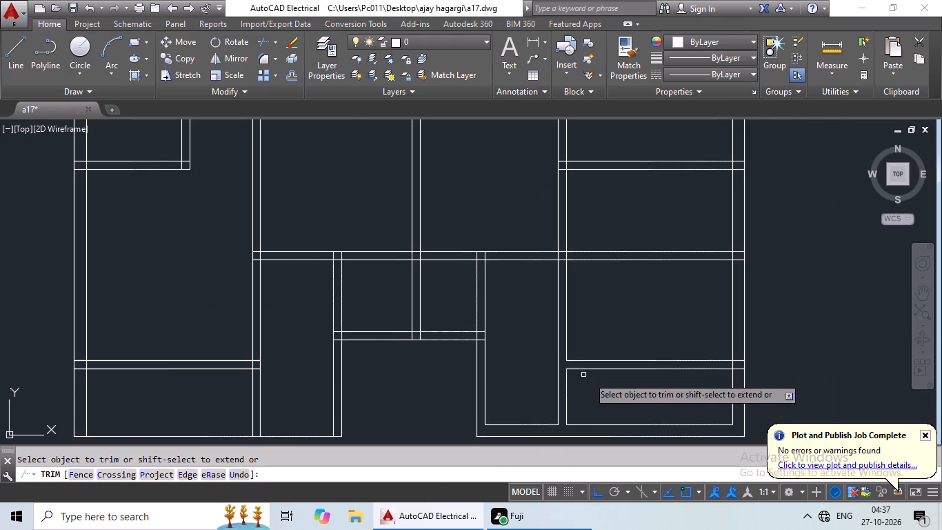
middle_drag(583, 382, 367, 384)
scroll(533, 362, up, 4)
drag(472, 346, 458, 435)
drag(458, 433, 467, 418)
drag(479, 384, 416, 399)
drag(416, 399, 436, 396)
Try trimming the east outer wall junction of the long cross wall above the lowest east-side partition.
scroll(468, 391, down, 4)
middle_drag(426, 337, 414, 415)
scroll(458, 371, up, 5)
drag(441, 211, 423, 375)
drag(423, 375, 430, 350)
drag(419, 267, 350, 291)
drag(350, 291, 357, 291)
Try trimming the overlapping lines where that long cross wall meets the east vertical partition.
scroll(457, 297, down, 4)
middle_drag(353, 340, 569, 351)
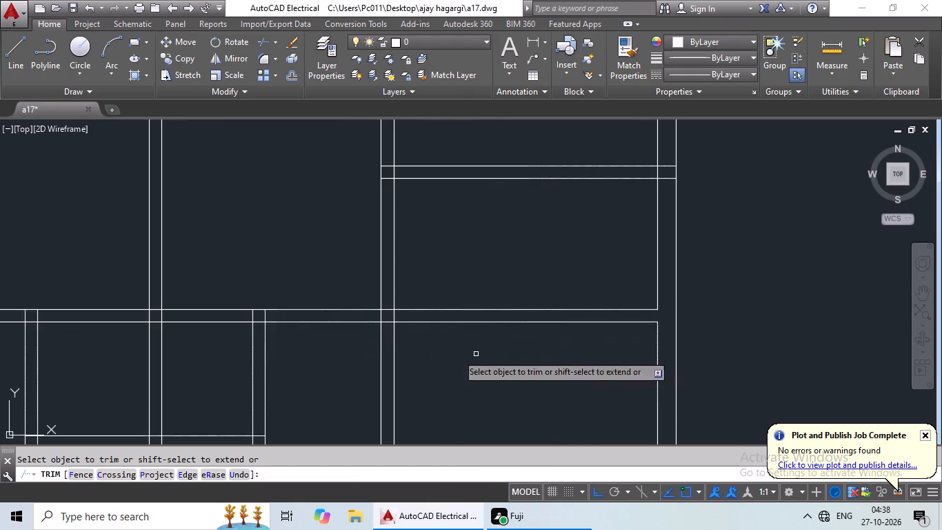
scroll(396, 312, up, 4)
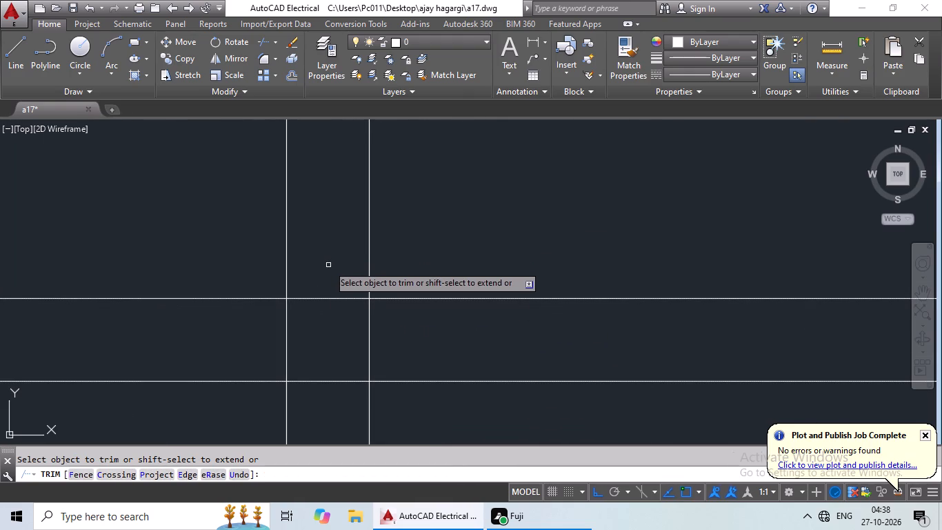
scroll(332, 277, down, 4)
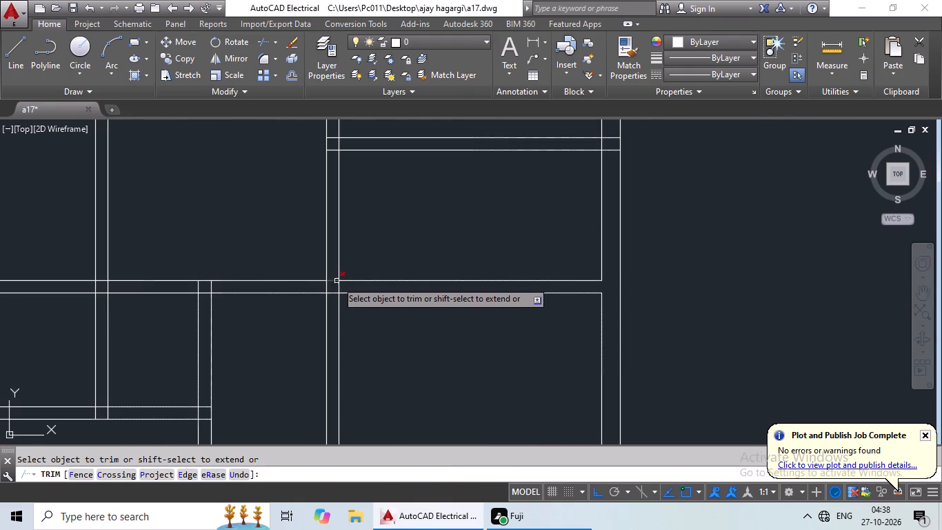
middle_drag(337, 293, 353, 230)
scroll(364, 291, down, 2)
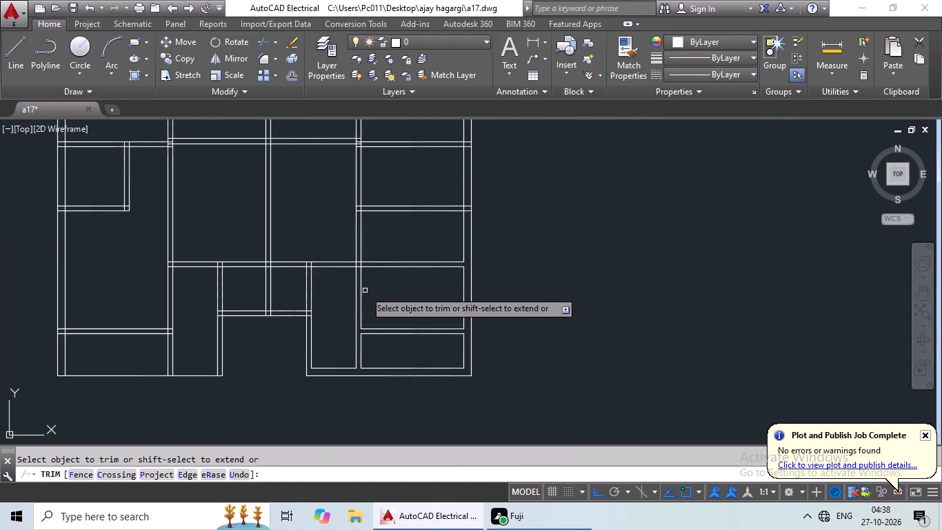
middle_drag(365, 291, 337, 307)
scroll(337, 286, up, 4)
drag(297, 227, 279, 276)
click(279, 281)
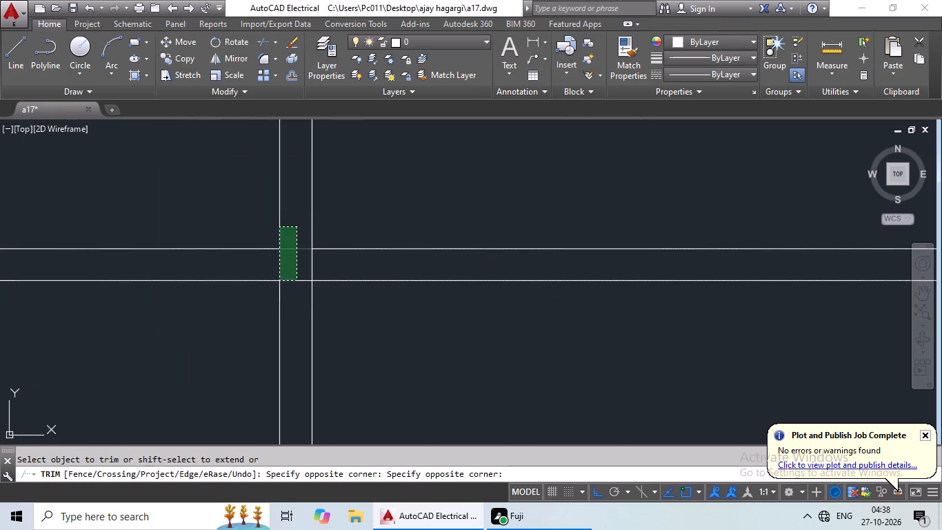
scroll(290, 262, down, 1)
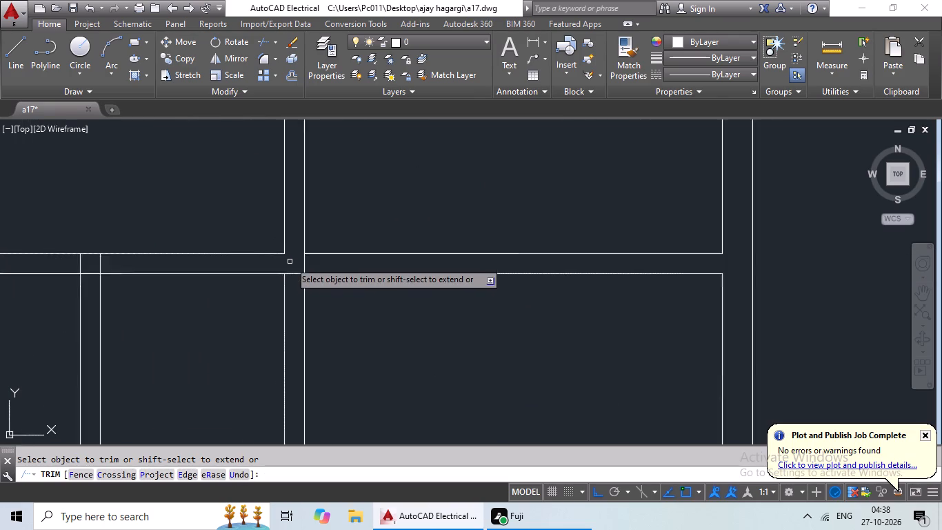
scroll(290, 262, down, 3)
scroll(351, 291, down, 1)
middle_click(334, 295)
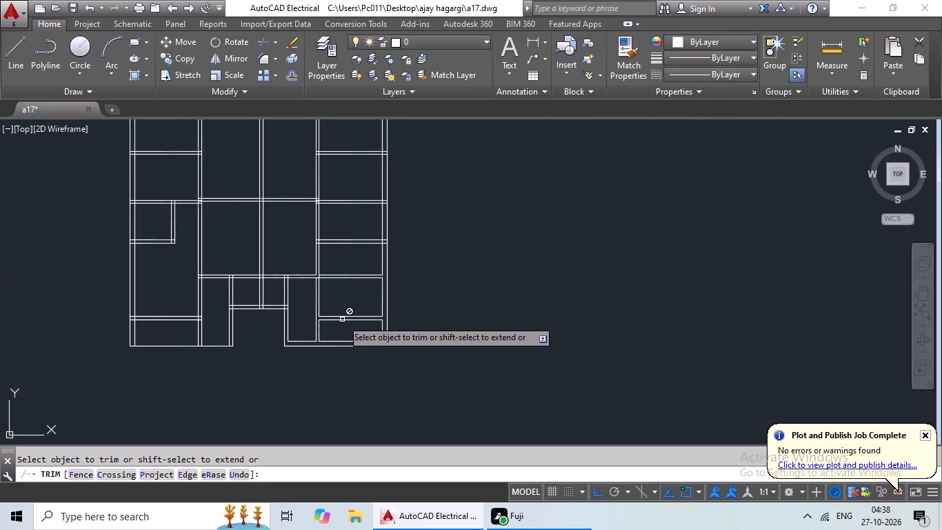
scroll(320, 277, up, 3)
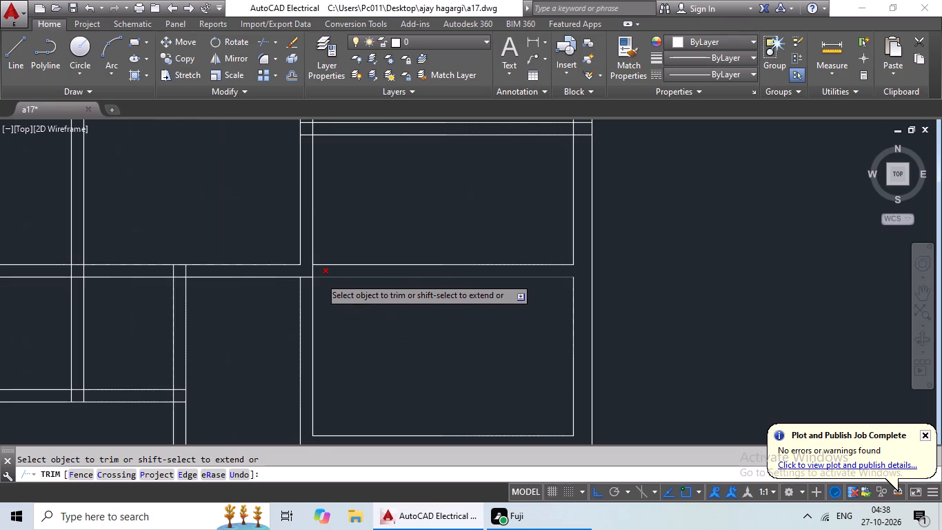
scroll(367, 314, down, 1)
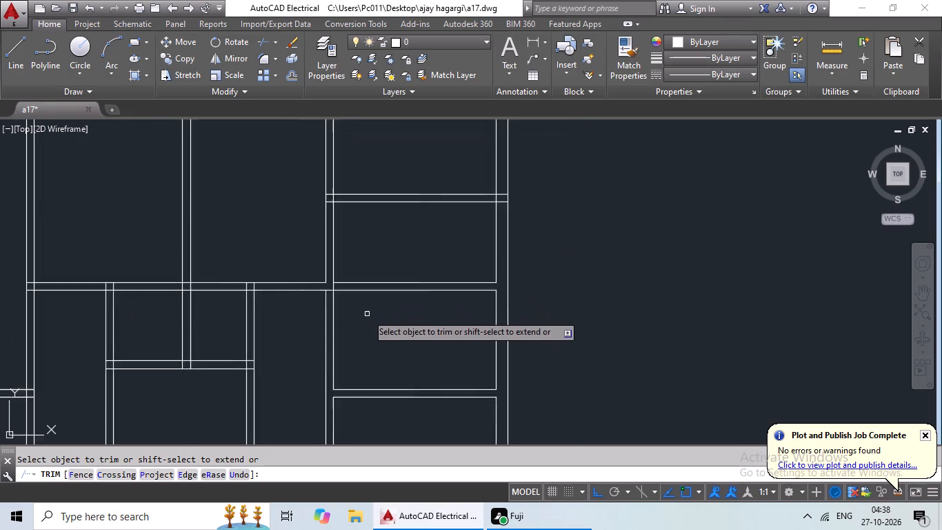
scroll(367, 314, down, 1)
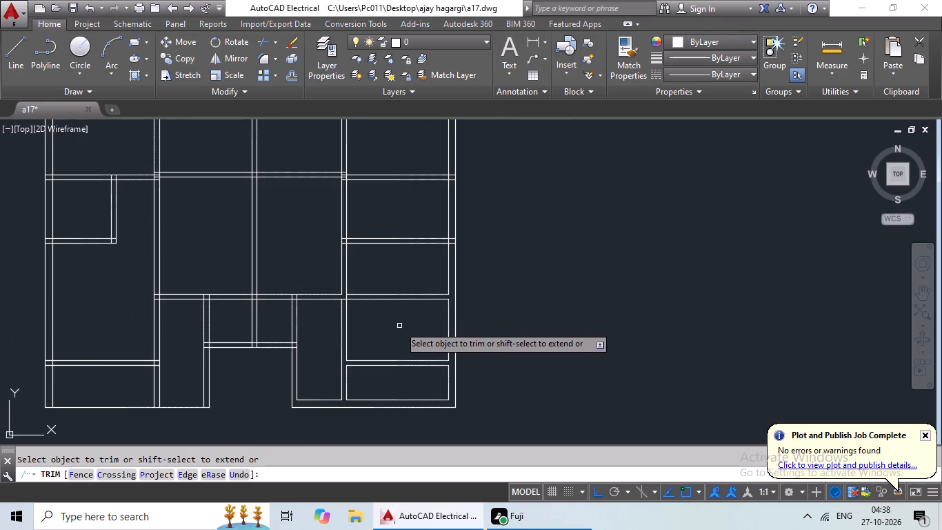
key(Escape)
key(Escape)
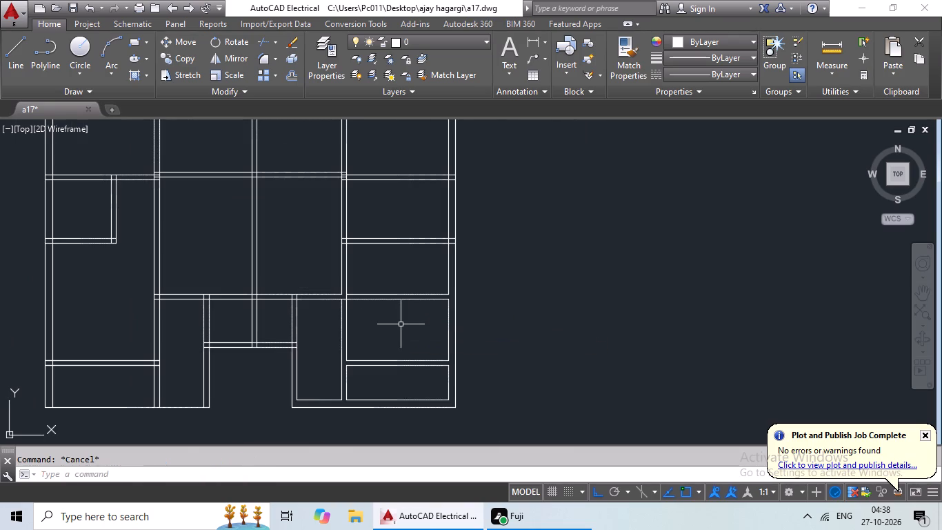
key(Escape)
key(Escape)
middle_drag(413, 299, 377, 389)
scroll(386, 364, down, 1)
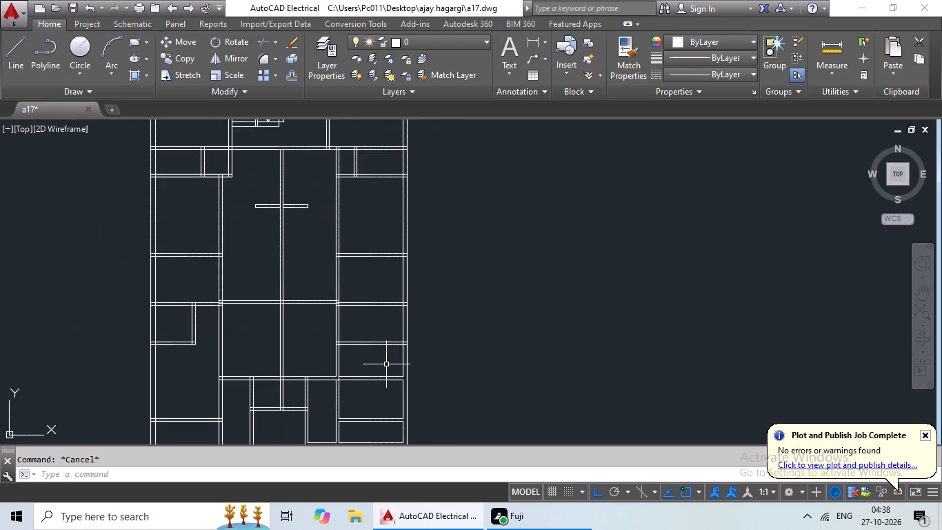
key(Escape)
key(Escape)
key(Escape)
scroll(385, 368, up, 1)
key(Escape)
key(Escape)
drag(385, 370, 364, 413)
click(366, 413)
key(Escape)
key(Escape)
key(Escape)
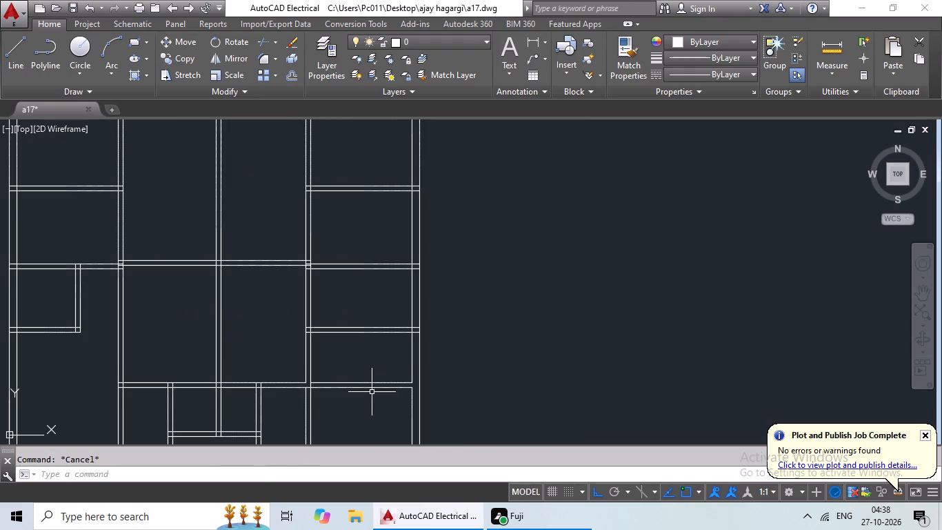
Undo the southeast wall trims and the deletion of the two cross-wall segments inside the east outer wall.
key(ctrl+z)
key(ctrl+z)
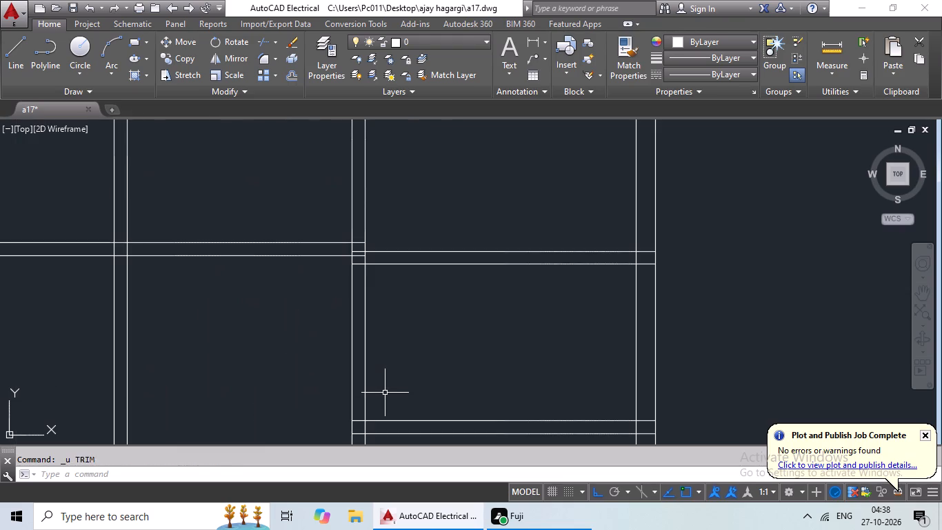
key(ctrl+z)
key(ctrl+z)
Delete both lines of the east-side horizontal partition just above the long lower cross wall.
ctrl+scroll(397, 387, down, 4)
scroll(402, 394, down, 1)
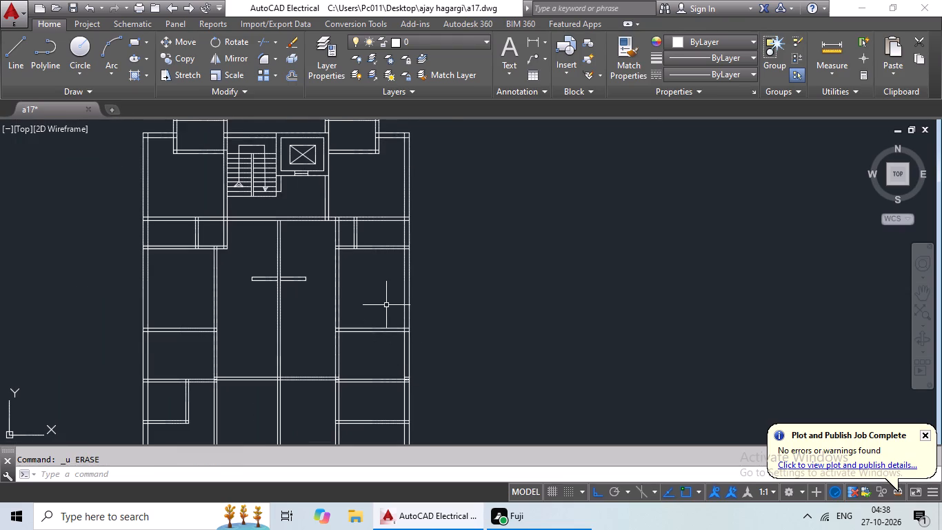
middle_drag(386, 302, 375, 335)
middle_drag(372, 340, 410, 271)
scroll(404, 372, up, 2)
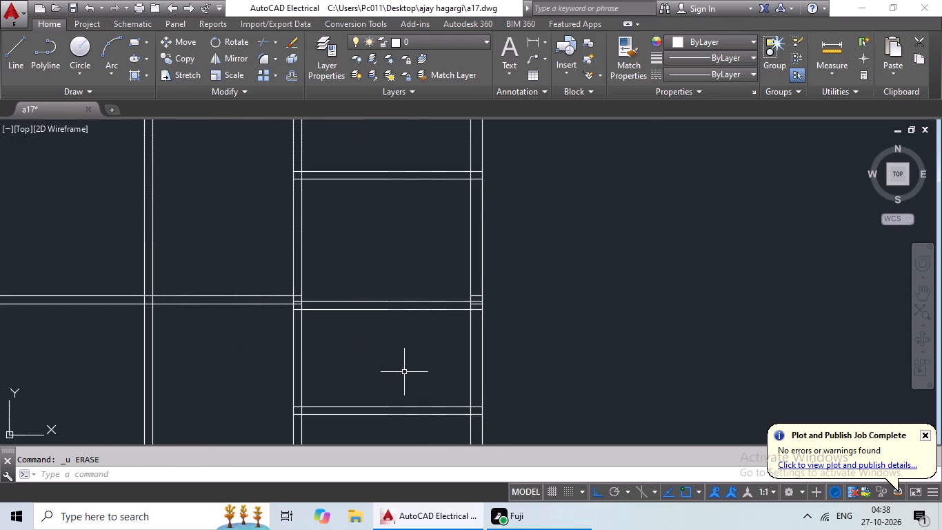
scroll(412, 342, down, 3)
scroll(412, 342, up, 1)
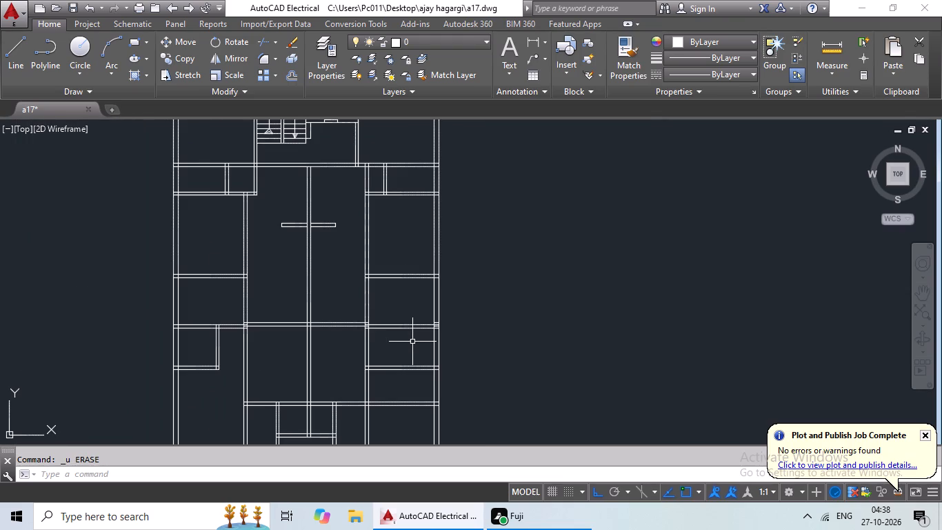
scroll(412, 342, up, 1)
scroll(412, 342, down, 1)
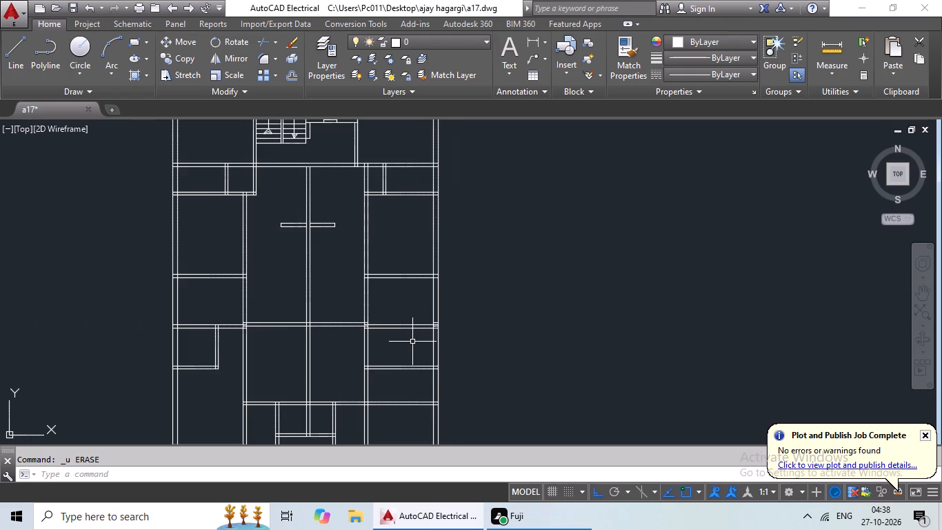
middle_drag(412, 340, 425, 309)
scroll(419, 346, up, 2)
drag(417, 297, 408, 315)
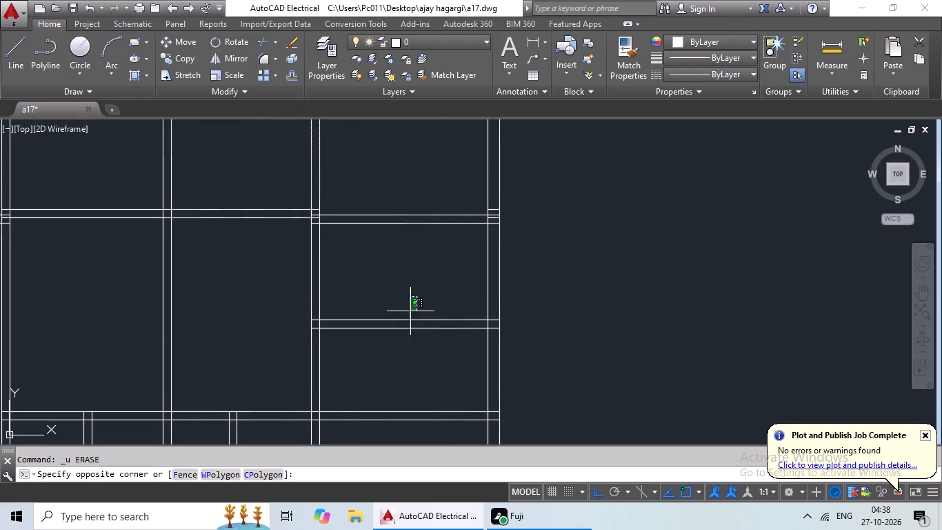
drag(408, 315, 372, 373)
click(372, 373)
key(Delete)
scroll(385, 365, down, 3)
middle_drag(386, 357, 405, 342)
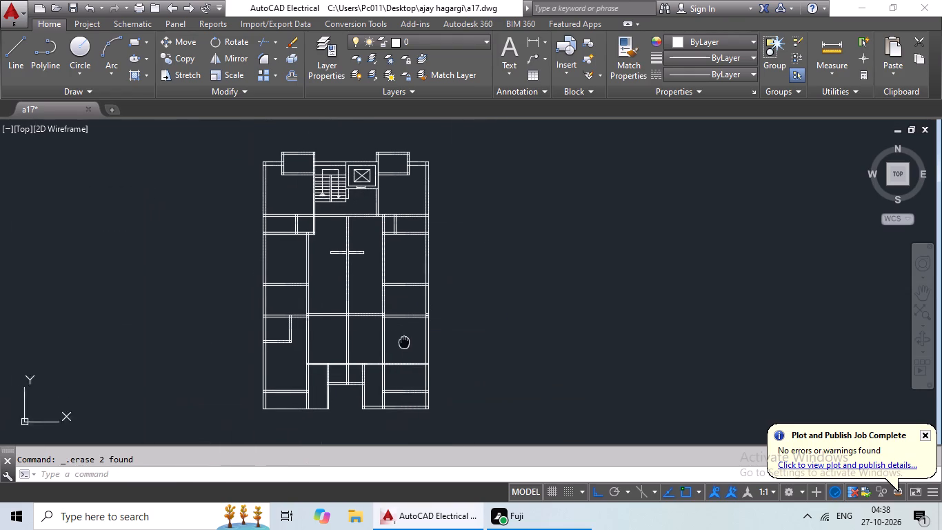
middle_drag(405, 342, 407, 340)
key(Escape)
key(Escape)
scroll(407, 340, up, 2)
key(Escape)
key(Escape)
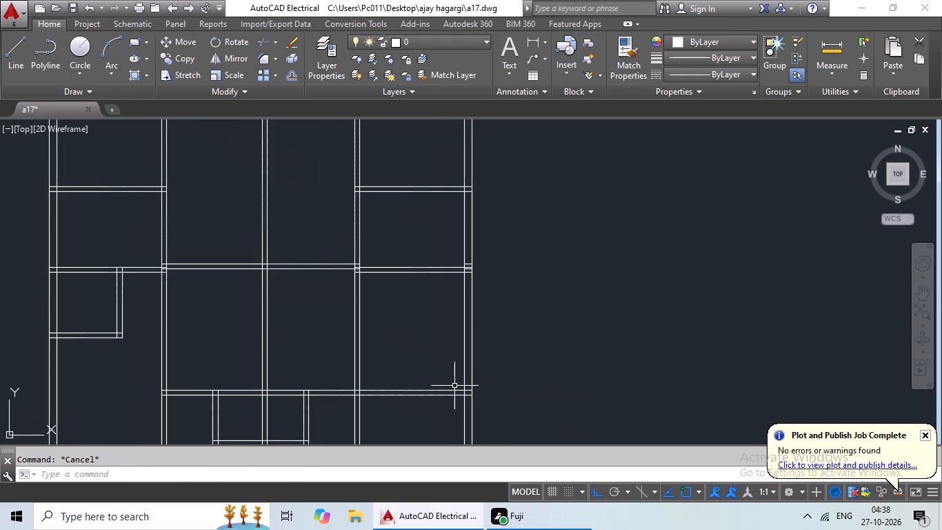
Offset the inner line of the east outer wall 6' west into the east-side rooms.
key(o)
key(Return)
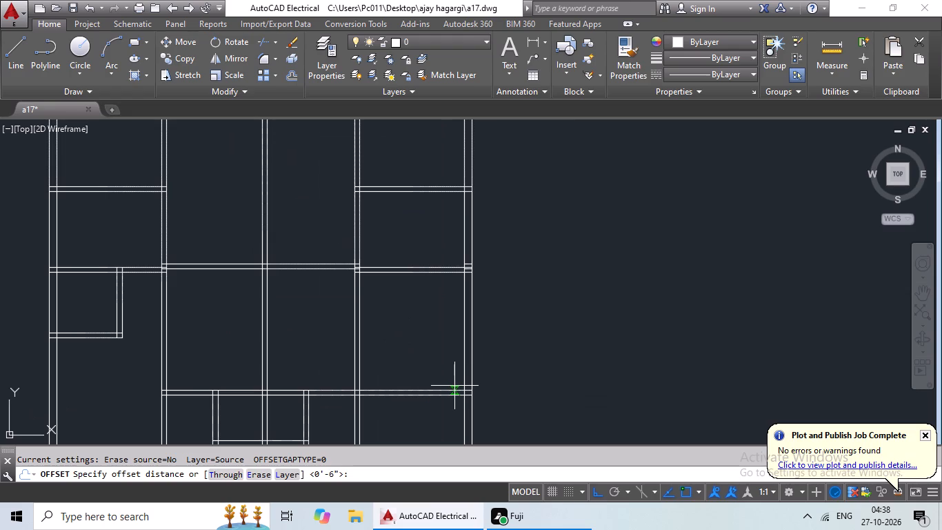
text(6')
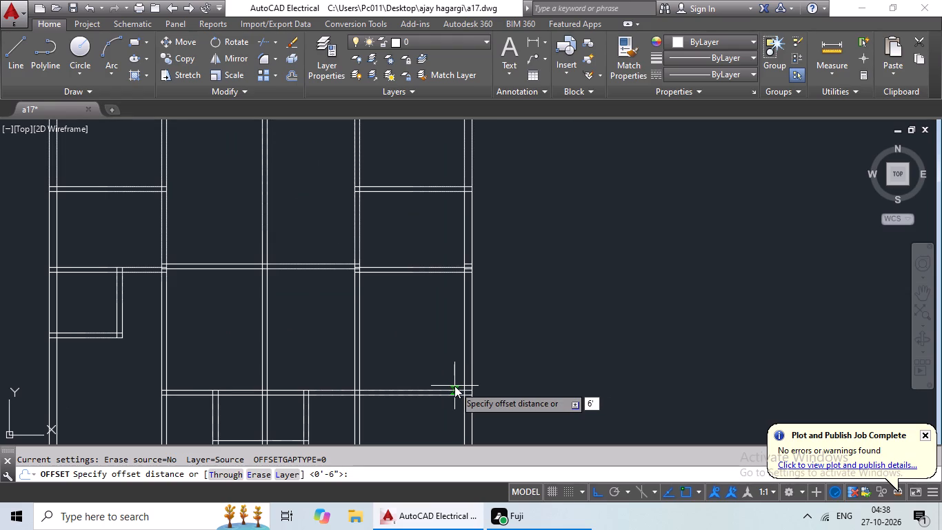
key(Return)
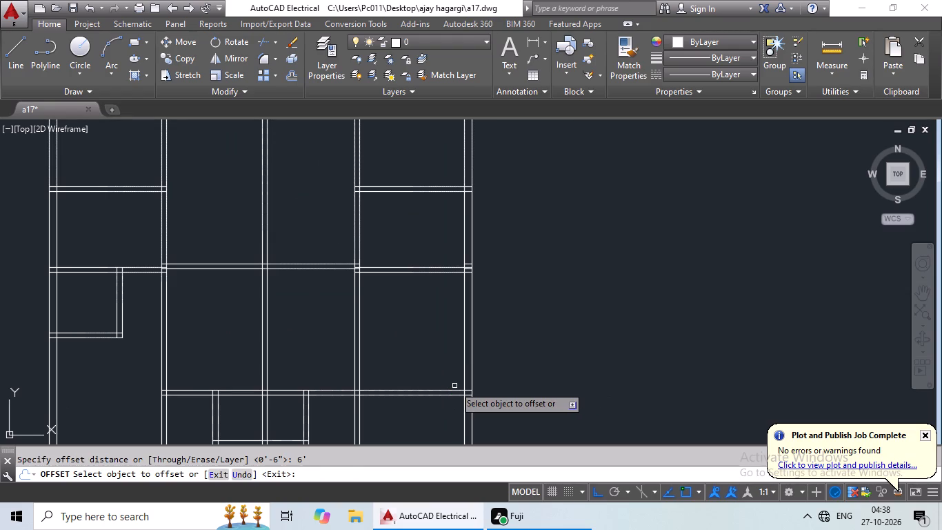
click(463, 304)
click(422, 317)
key(Escape)
key(Escape)
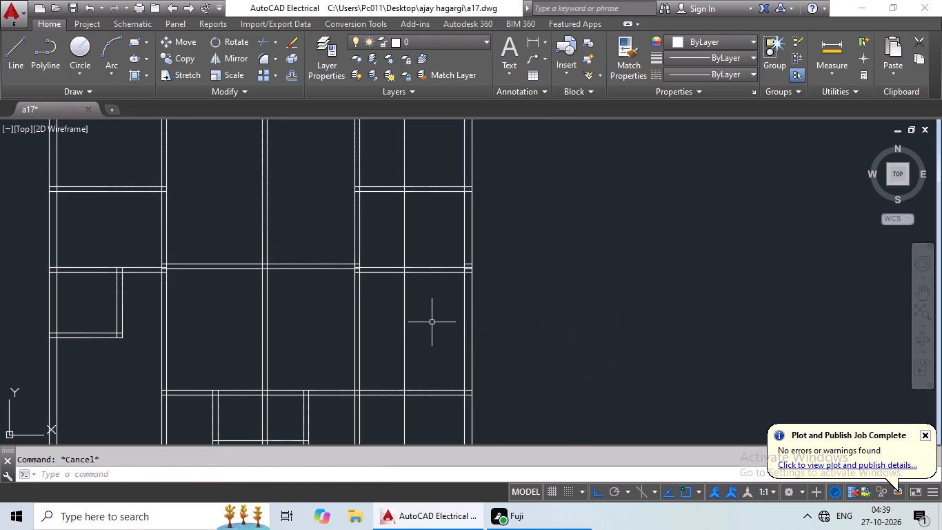
Offset the new vertical line 6" further west to form a partition.
key(o)
key(Return)
key(6)
key(shift+quotedbl)
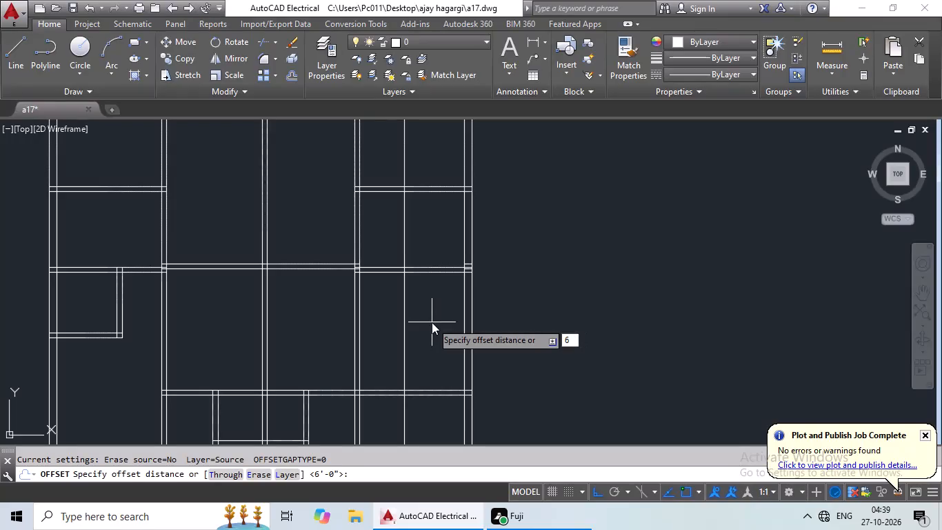
key(Return)
click(402, 312)
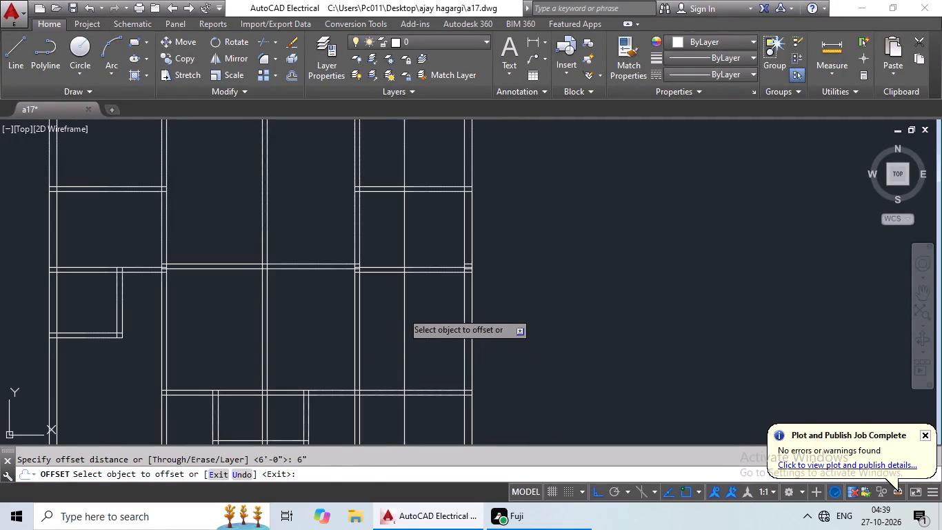
click(384, 324)
key(Escape)
key(Escape)
key(Escape)
Trim the new vertical partition out of the room between the two middle east-side partitions and out of both spaces below the long lower cross wall.
key(t)
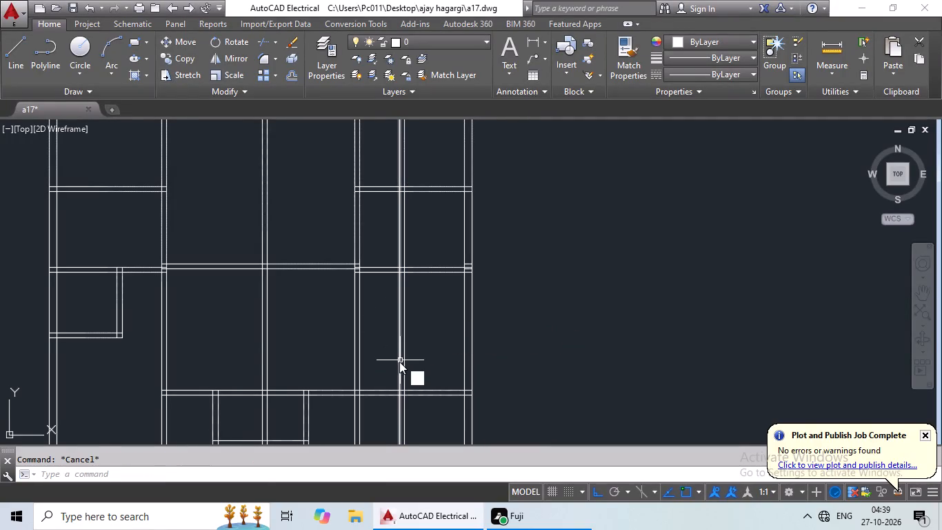
key(r)
key(space)
key(space)
scroll(403, 215, up, 2)
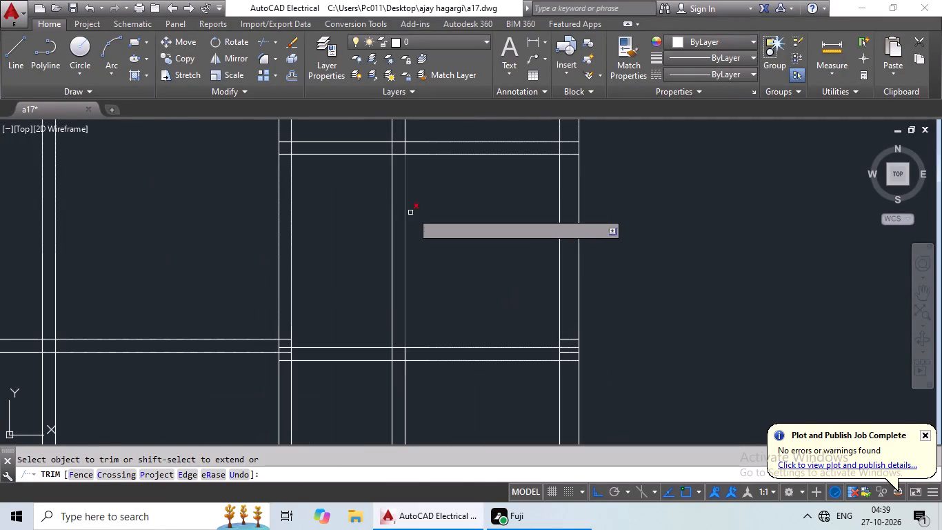
drag(431, 196, 349, 303)
scroll(406, 264, down, 3)
middle_drag(427, 300, 428, 226)
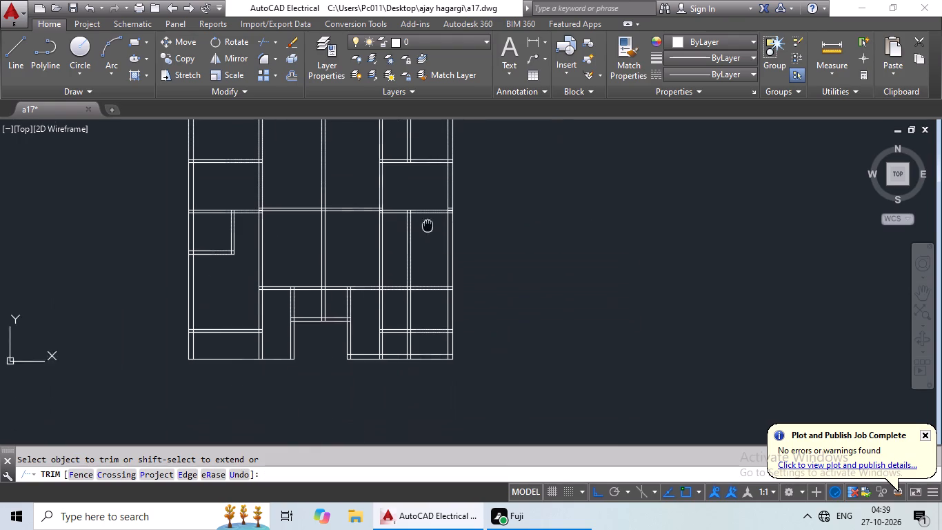
scroll(425, 313, up, 2)
drag(424, 278, 346, 326)
click(346, 324)
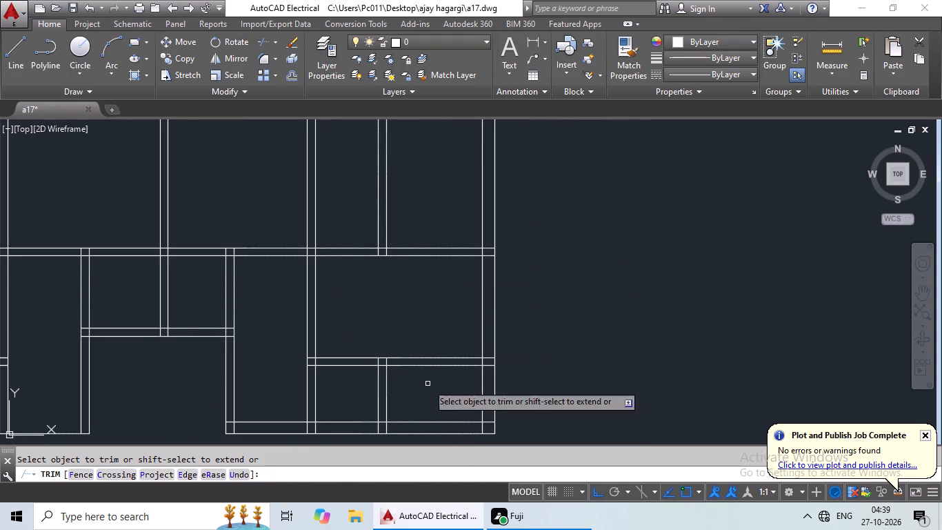
drag(426, 382, 353, 401)
click(358, 400)
middle_drag(394, 298, 386, 441)
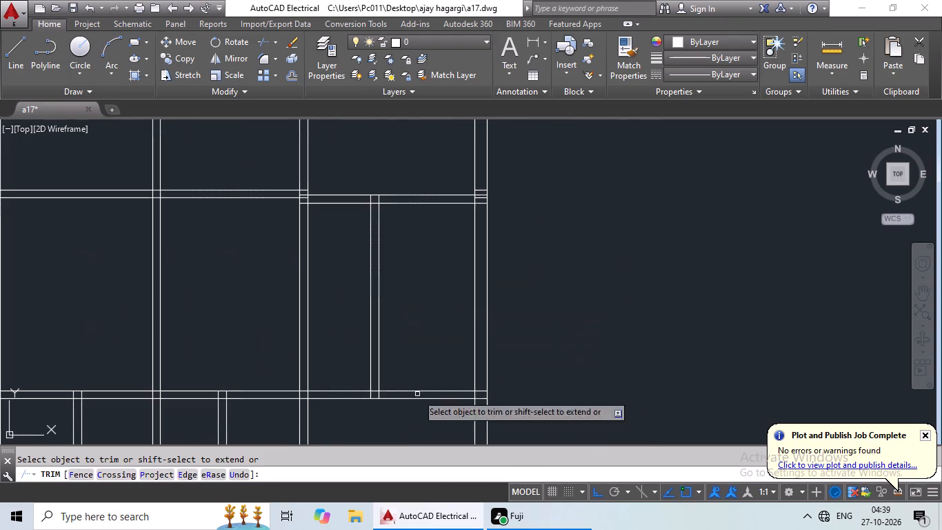
scroll(412, 293, down, 2)
middle_drag(413, 282, 383, 382)
key(Escape)
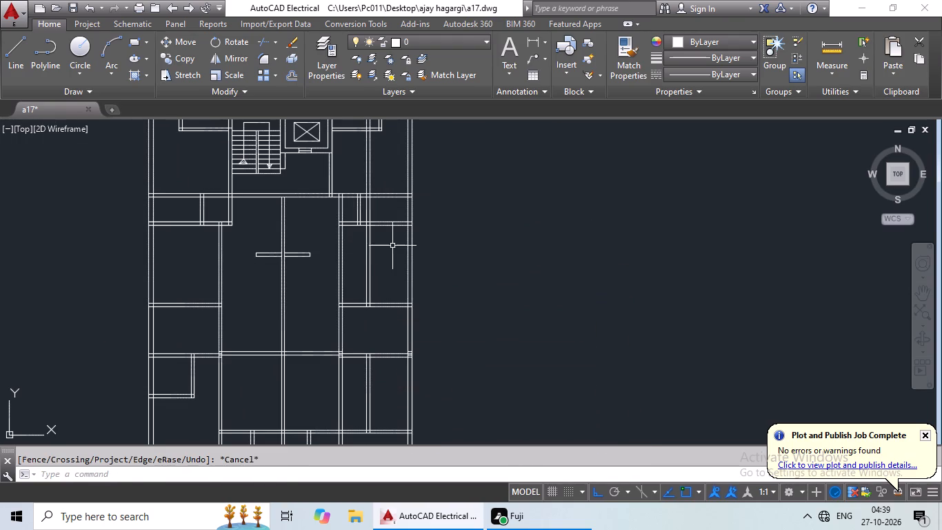
Delete the two leftover vertical partition lines in the upper east-side rooms.
drag(392, 245, 349, 275)
click(350, 275)
key(Delete)
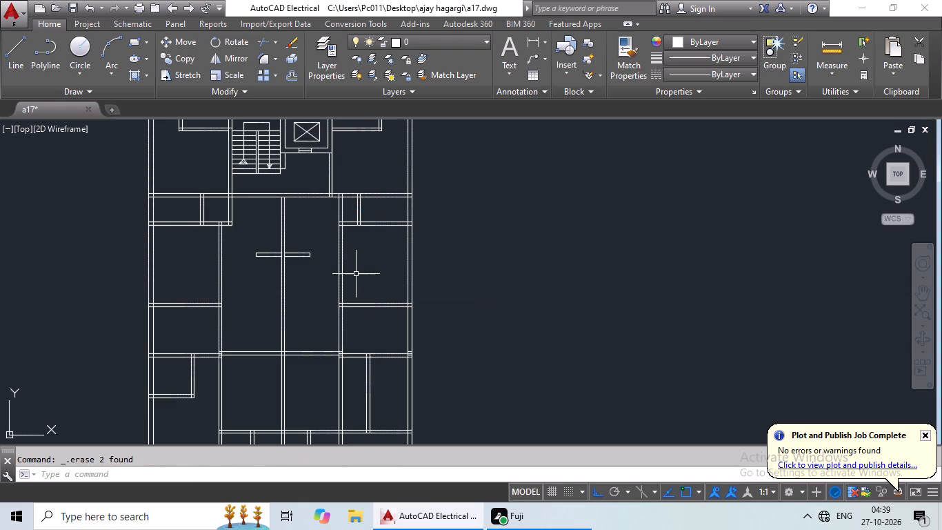
Offset the lower line of the east-side horizontal partition at the new vertical partition's upper end 6' south.
scroll(362, 294, down, 2)
scroll(366, 336, up, 4)
middle_drag(399, 318, 417, 287)
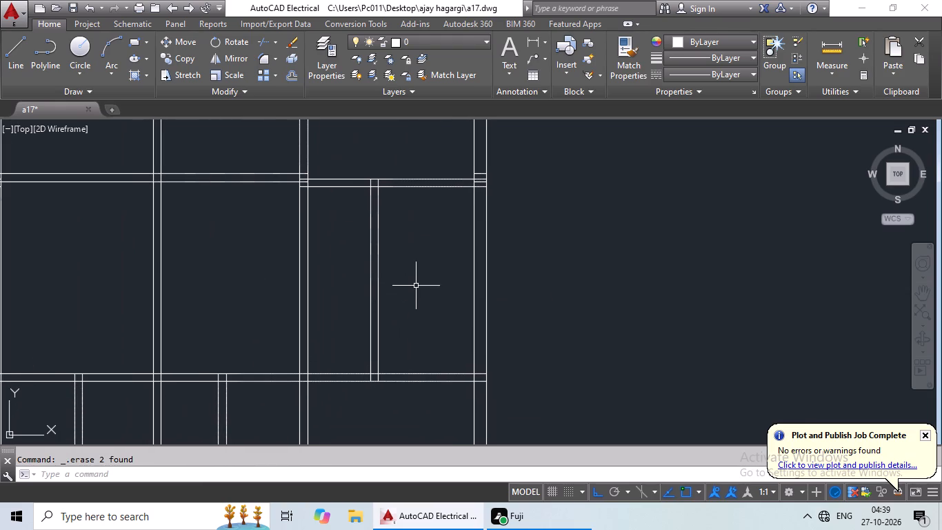
key(Escape)
key(o)
key(Return)
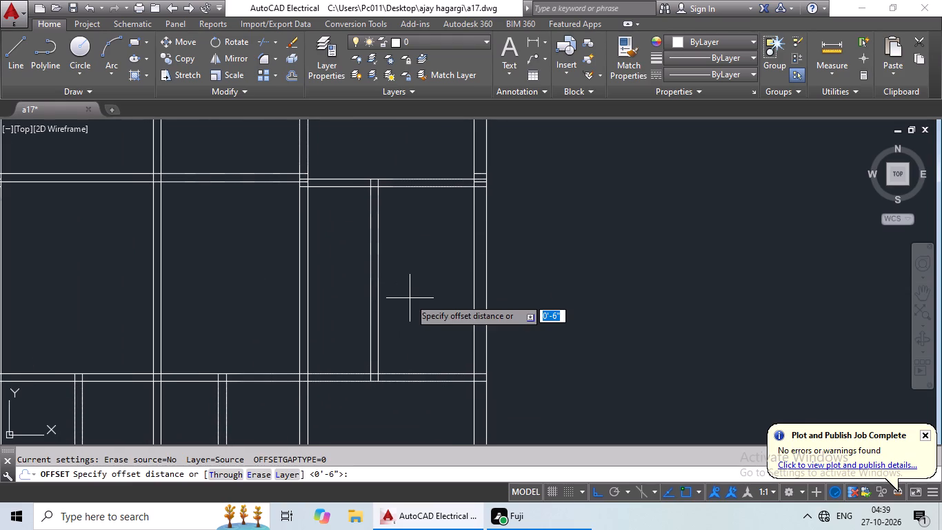
text(6')
key(Return)
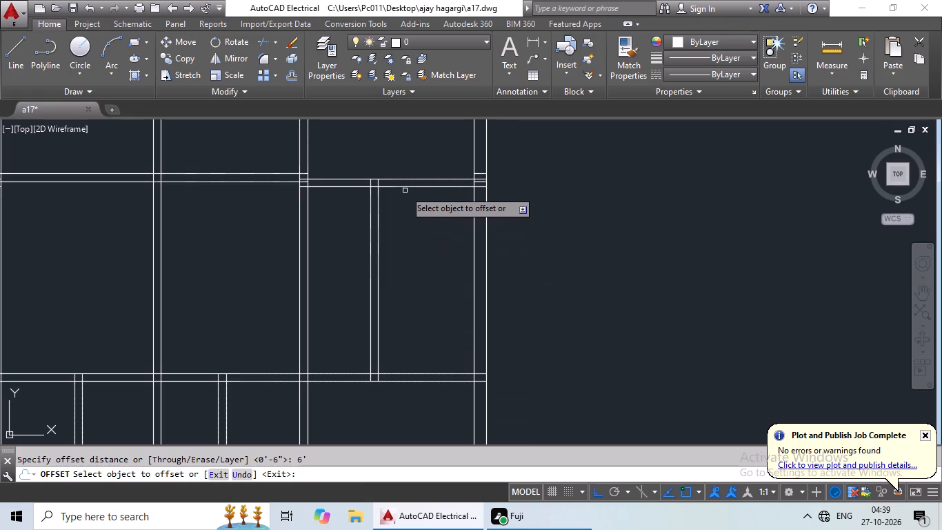
drag(405, 186, 406, 197)
click(417, 244)
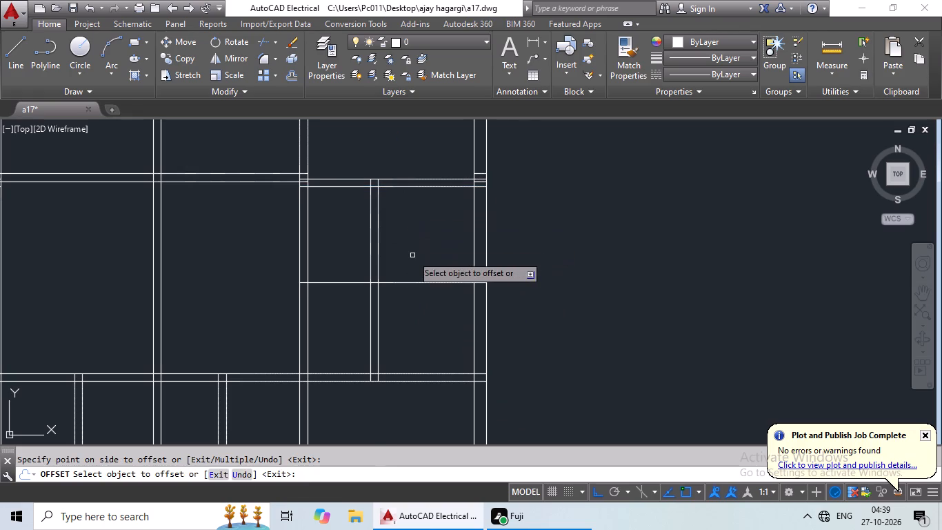
key(Escape)
key(Escape)
key(Escape)
Offset the new horizontal line 6" further south to form a partition.
key(o)
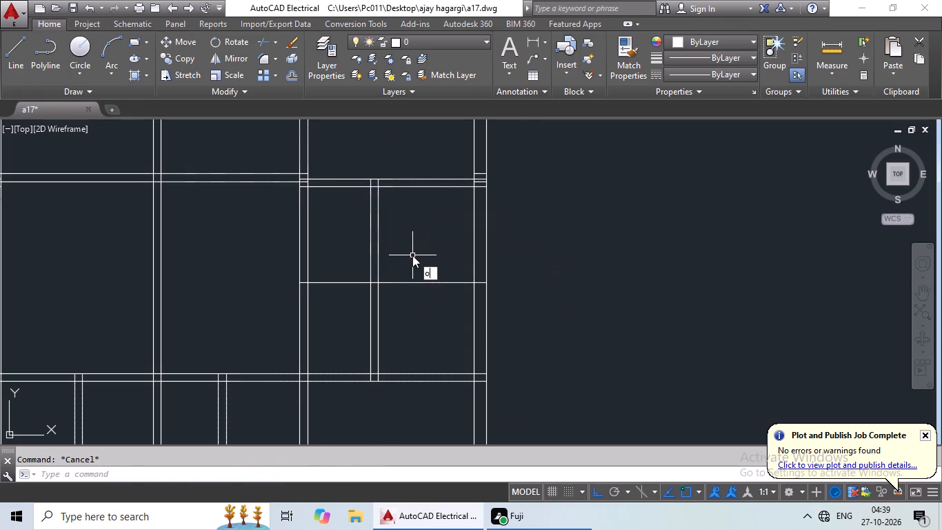
key(Return)
text(6")
key(Return)
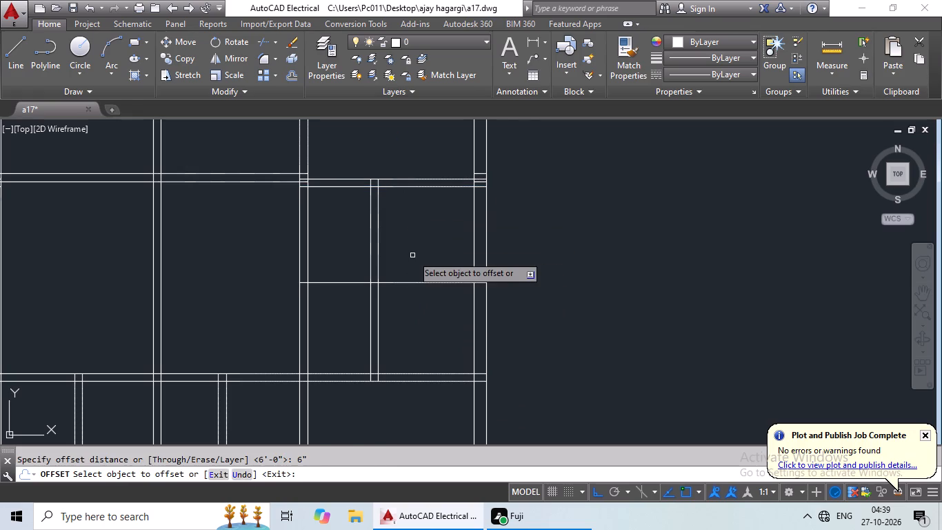
click(419, 283)
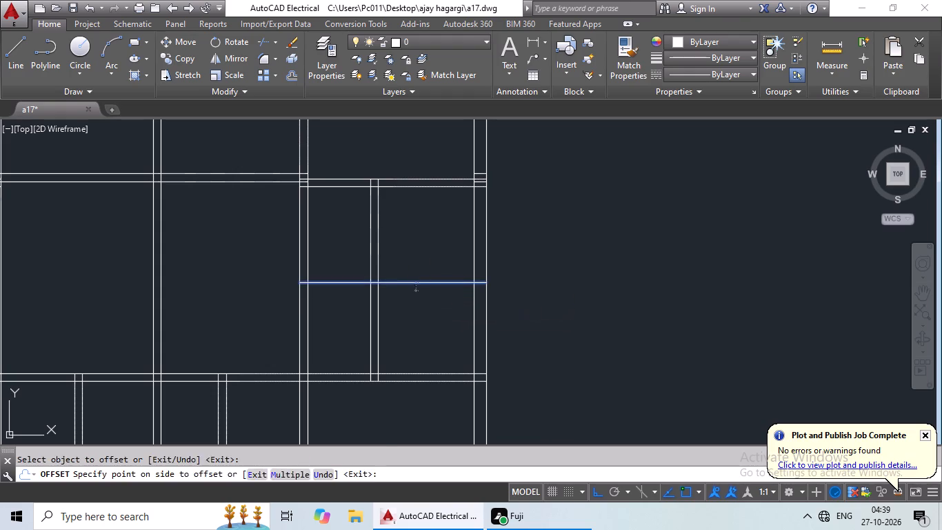
click(416, 296)
key(Escape)
key(Escape)
Trim the vertical partition below the new horizontal one, and the horizontal lines west of the vertical partition, to form an L-shaped corner.
text(tr)
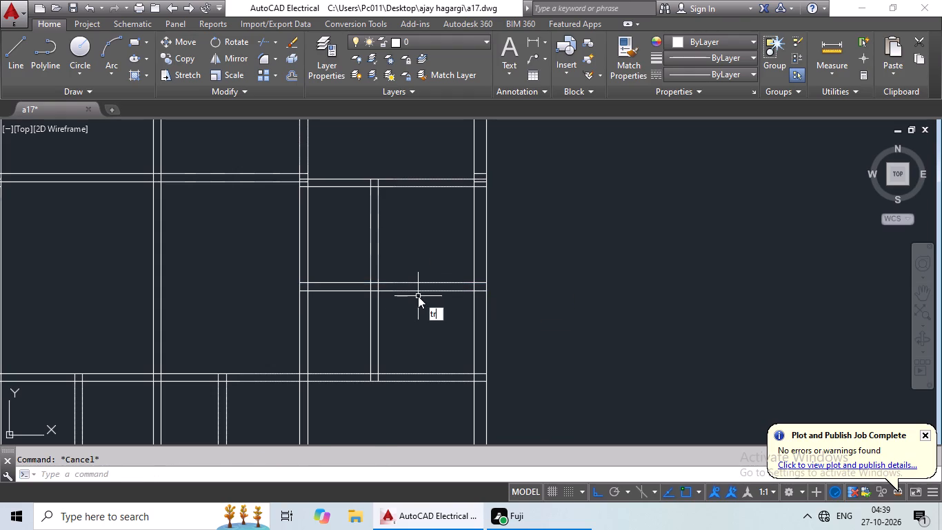
key(space)
key(space)
drag(412, 308, 355, 333)
click(355, 333)
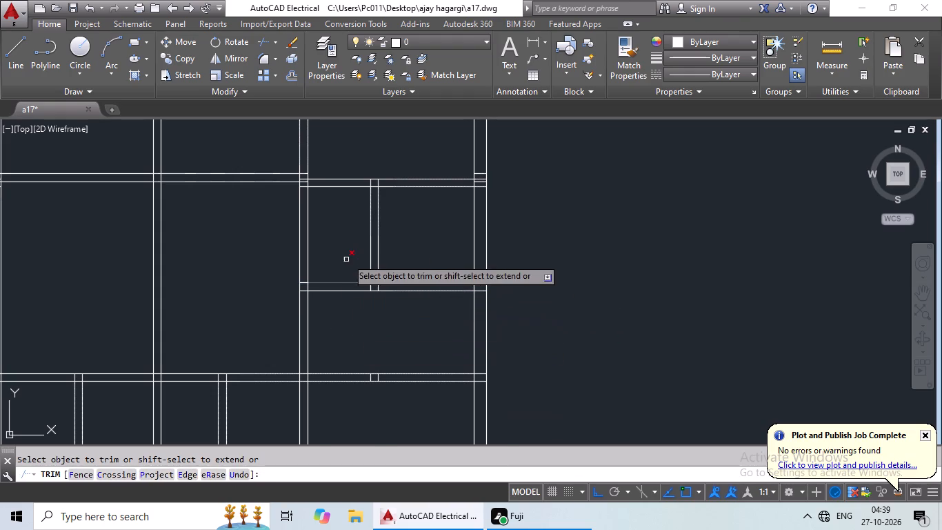
drag(347, 255, 330, 315)
click(331, 313)
key(Escape)
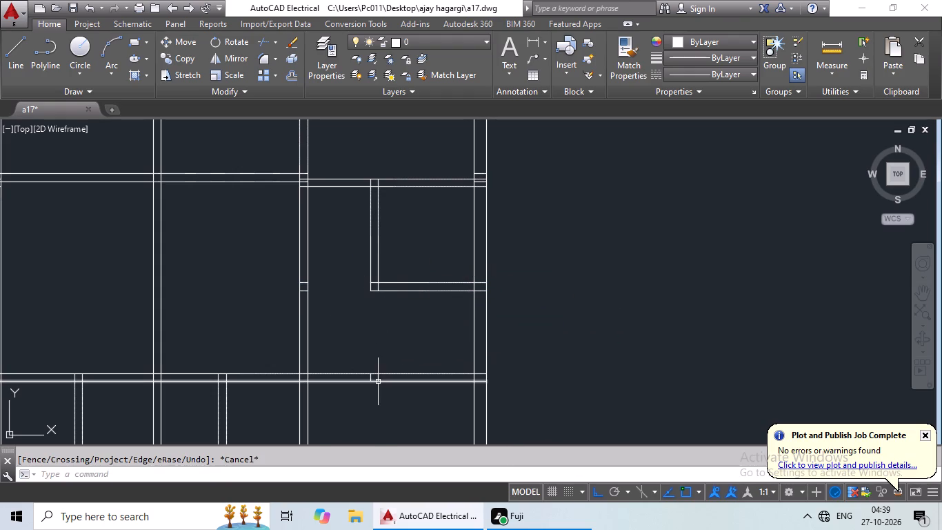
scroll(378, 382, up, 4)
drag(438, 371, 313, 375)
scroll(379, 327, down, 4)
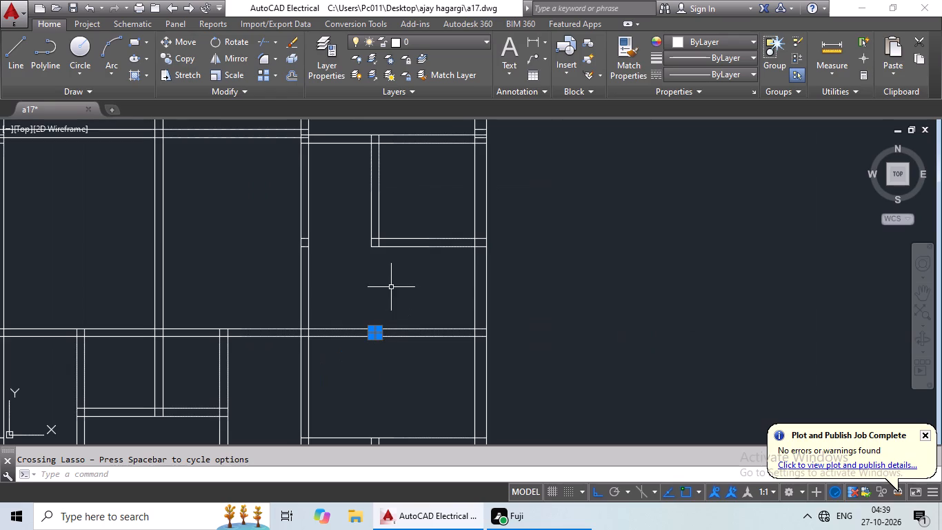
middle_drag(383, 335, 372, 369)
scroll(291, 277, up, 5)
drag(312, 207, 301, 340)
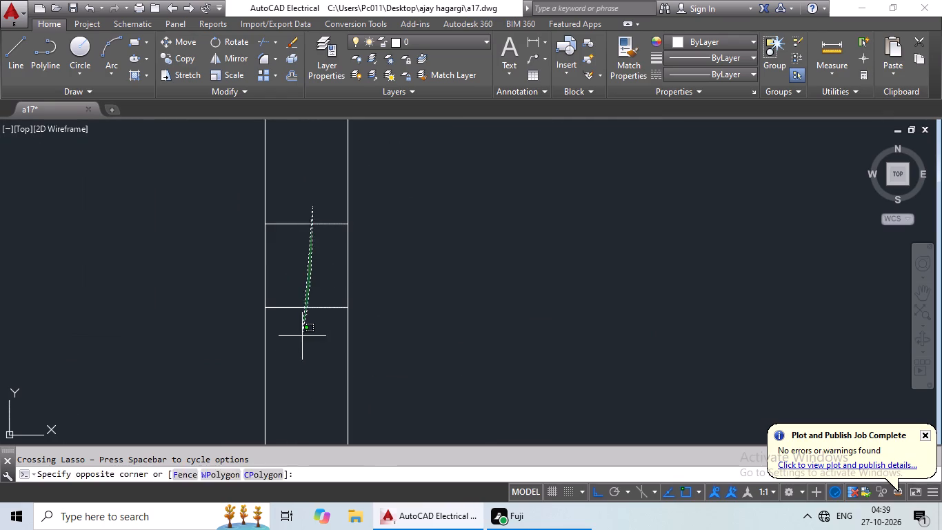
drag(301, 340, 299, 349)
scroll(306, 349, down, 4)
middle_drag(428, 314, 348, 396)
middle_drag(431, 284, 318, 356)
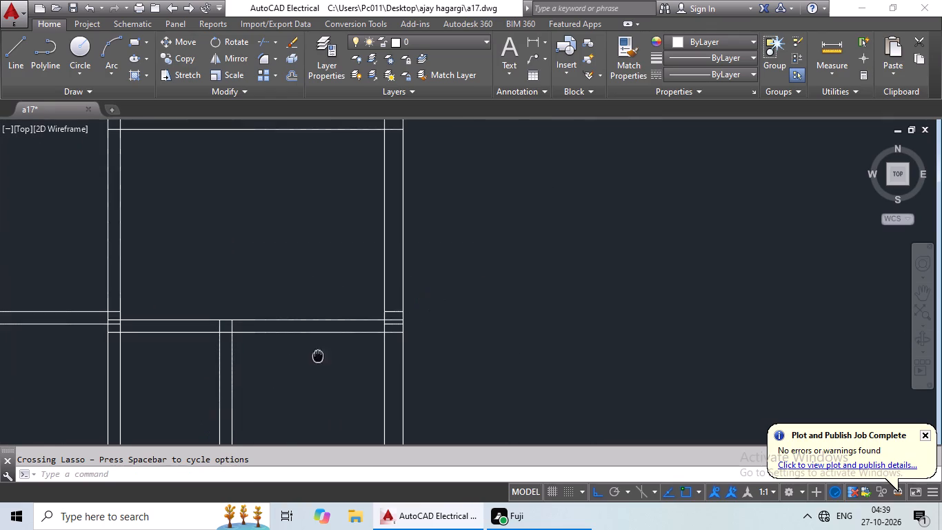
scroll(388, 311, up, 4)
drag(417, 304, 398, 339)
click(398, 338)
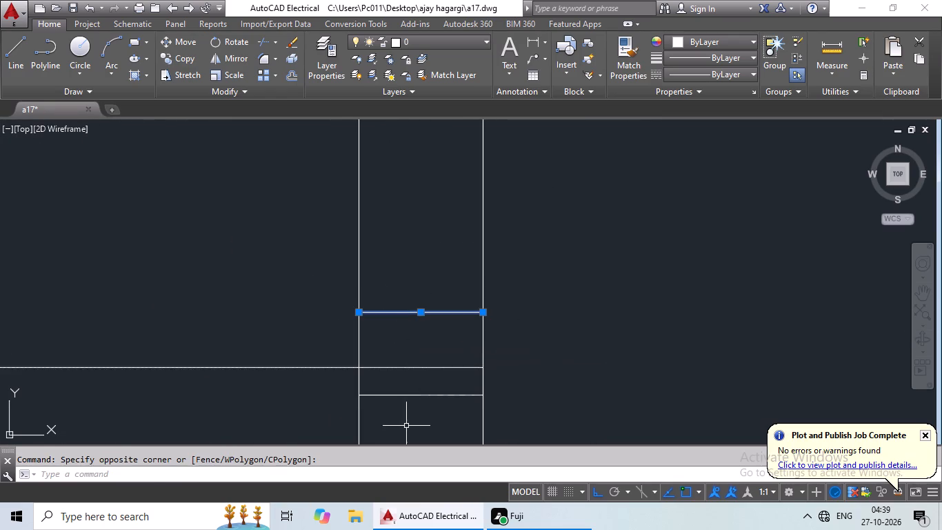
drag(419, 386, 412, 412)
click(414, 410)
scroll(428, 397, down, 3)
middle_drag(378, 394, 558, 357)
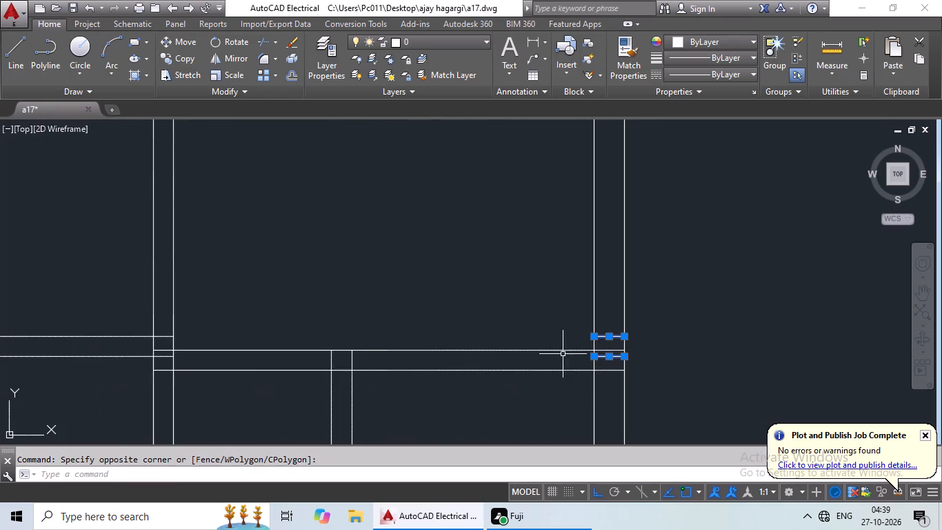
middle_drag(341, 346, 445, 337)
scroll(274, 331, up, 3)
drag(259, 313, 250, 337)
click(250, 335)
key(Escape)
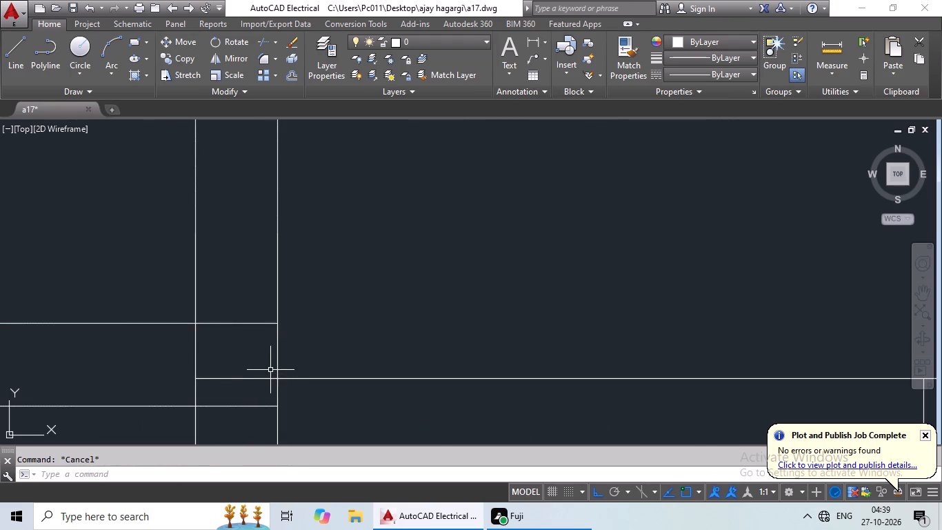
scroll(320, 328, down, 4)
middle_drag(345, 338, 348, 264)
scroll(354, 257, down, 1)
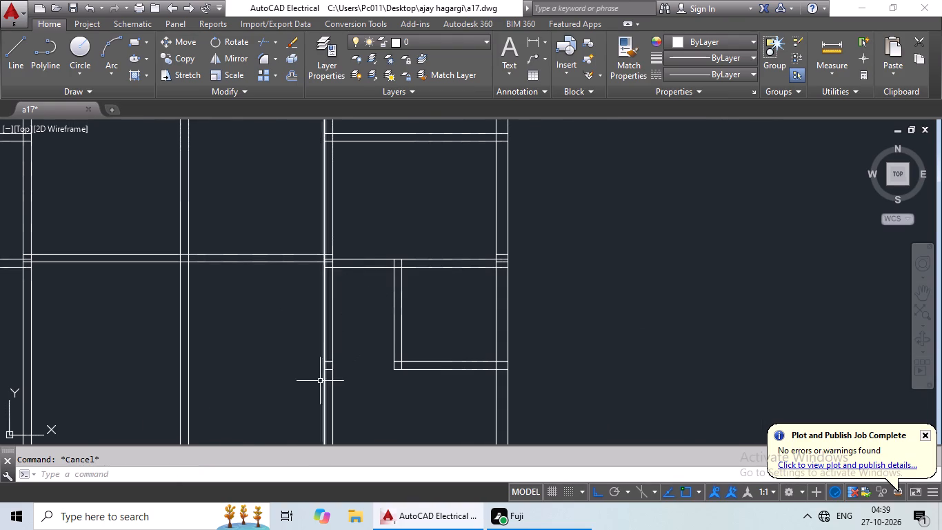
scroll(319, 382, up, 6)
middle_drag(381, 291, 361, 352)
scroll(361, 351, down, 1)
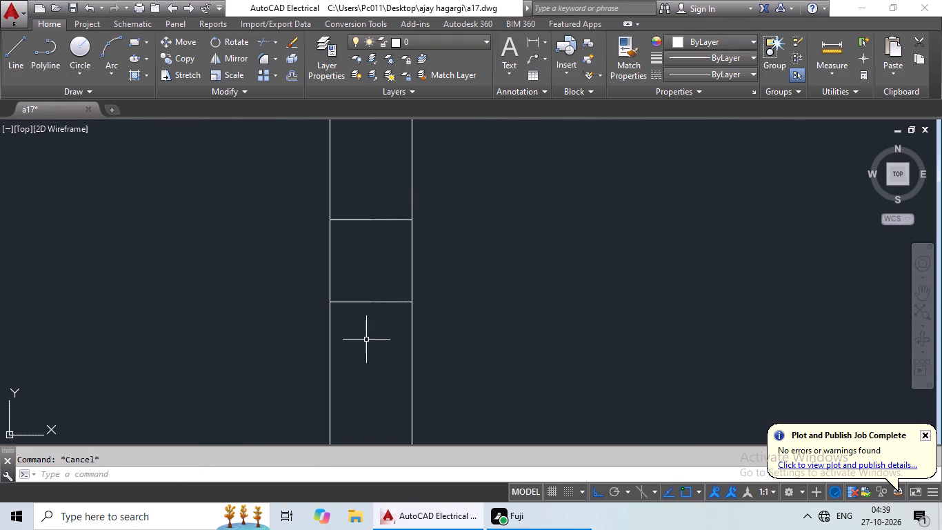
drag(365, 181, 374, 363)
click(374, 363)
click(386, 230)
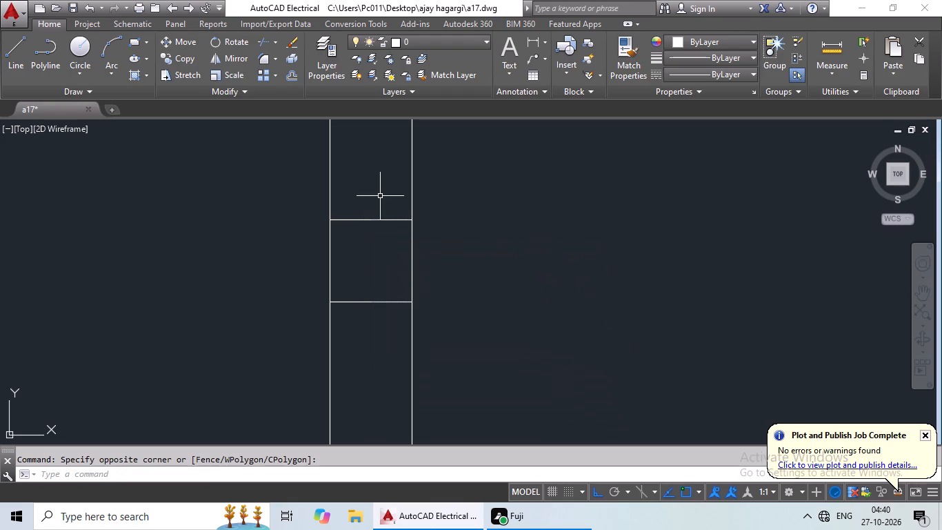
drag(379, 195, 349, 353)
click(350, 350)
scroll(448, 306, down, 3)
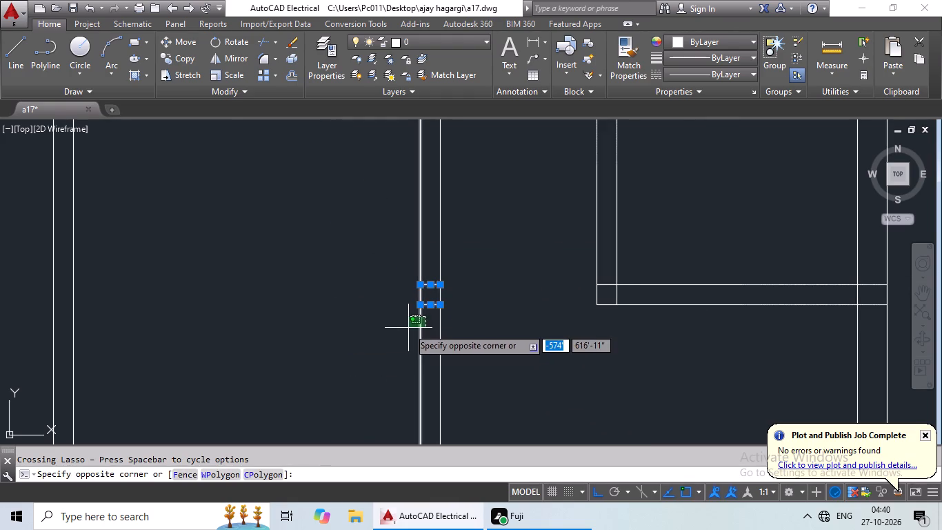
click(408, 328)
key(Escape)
Delete the ten leftover short line segments inside the east-side partitions, the southeast south wall and the east outer wall.
scroll(439, 294, up, 4)
drag(399, 197, 356, 404)
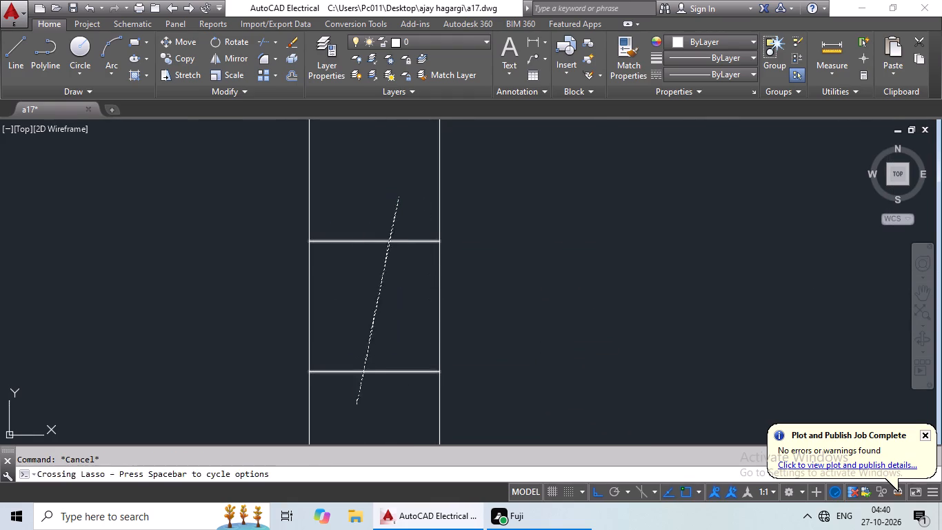
drag(356, 404, 357, 404)
scroll(470, 345, down, 4)
middle_drag(511, 339, 0, 273)
scroll(287, 276, down, 2)
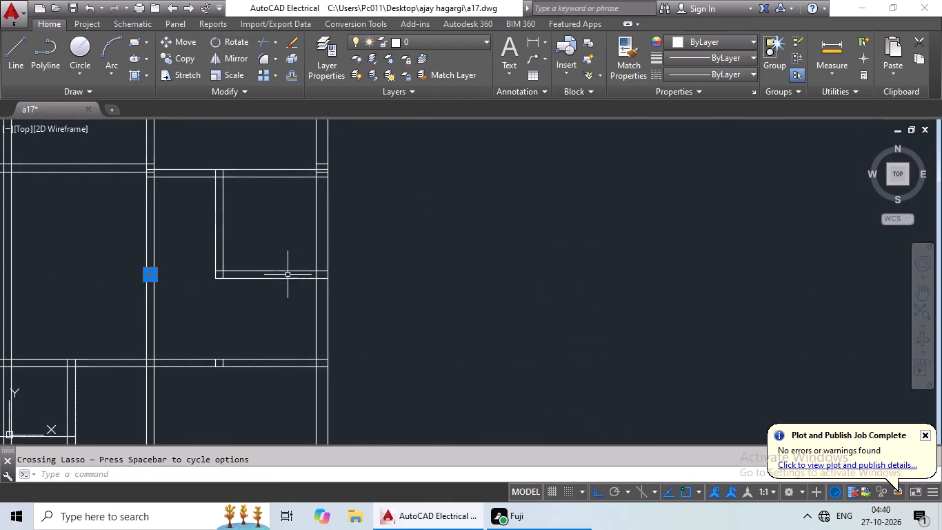
middle_drag(282, 258, 281, 289)
middle_drag(257, 370, 334, 277)
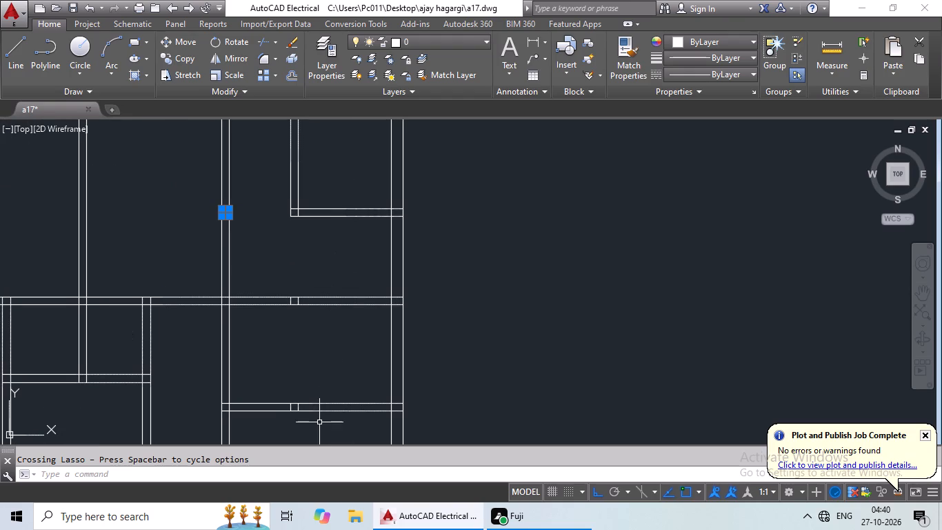
scroll(293, 297, up, 5)
drag(373, 314, 370, 317)
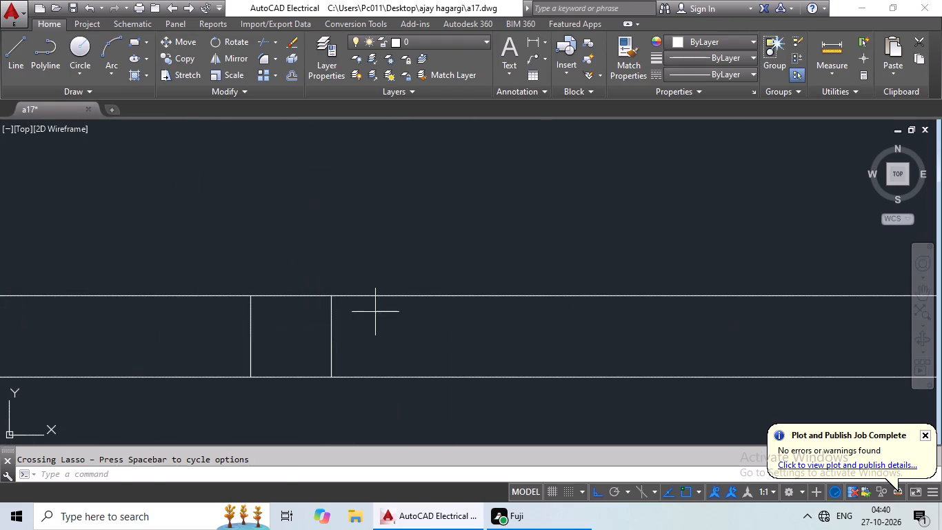
drag(370, 317, 217, 349)
click(217, 350)
scroll(373, 304, down, 4)
middle_drag(377, 345, 419, 186)
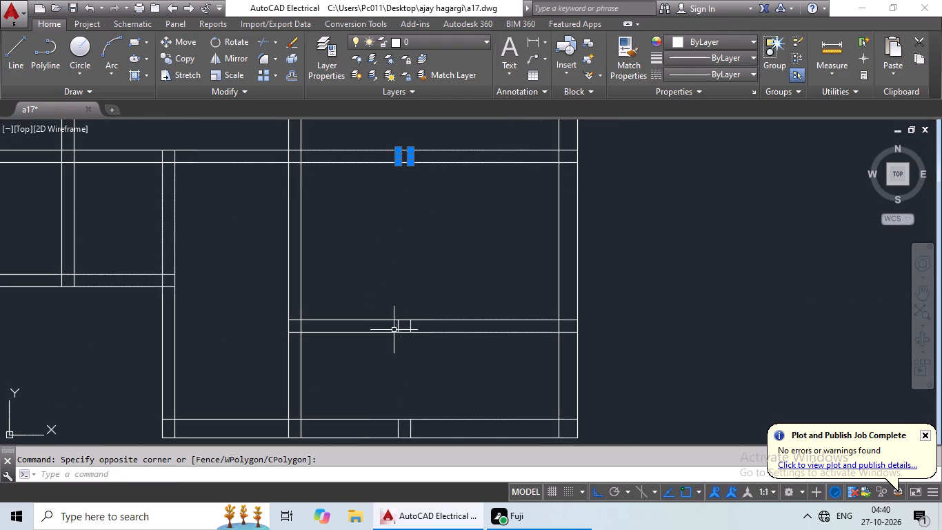
scroll(397, 328, up, 4)
drag(528, 308, 326, 342)
click(327, 342)
scroll(497, 291, down, 5)
middle_drag(493, 327, 498, 308)
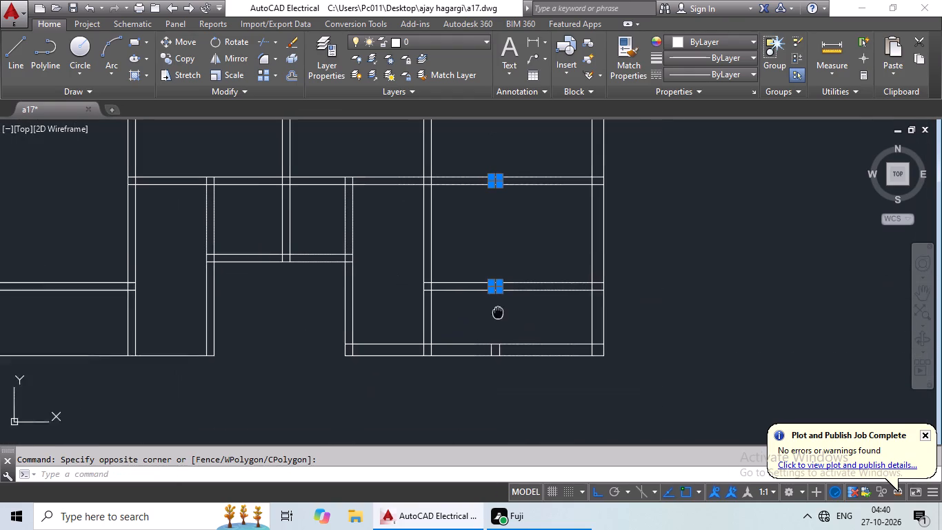
middle_drag(498, 308, 498, 293)
scroll(519, 322, up, 5)
drag(447, 366, 150, 409)
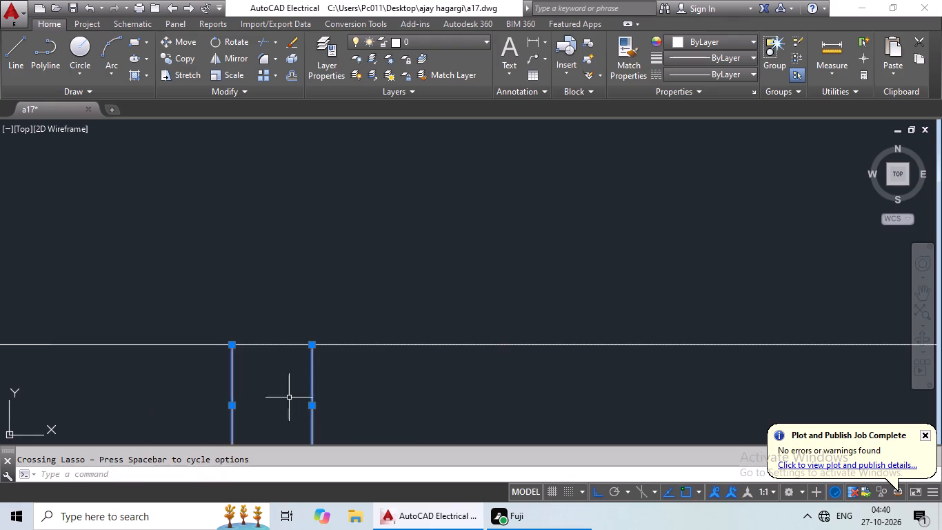
scroll(444, 356, down, 3)
middle_drag(505, 294, 408, 475)
scroll(425, 373, down, 3)
middle_drag(437, 324, 408, 386)
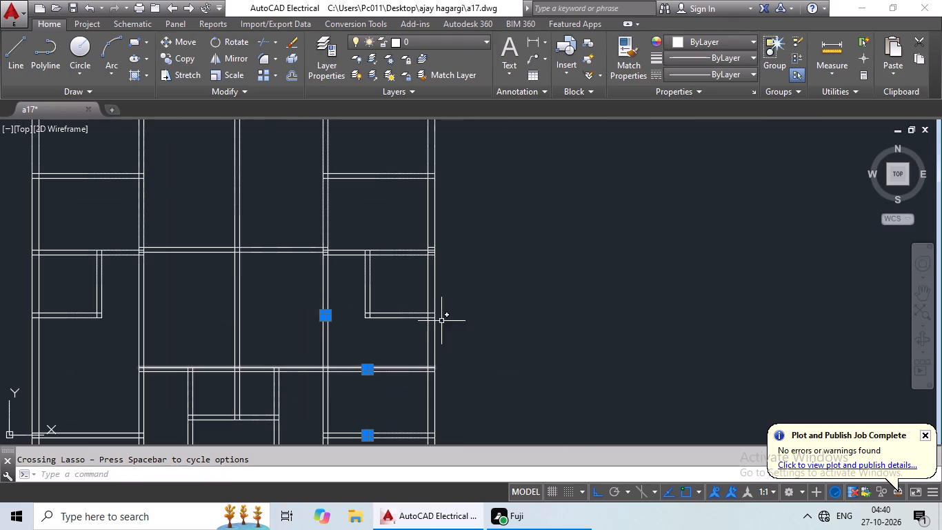
scroll(432, 253, up, 6)
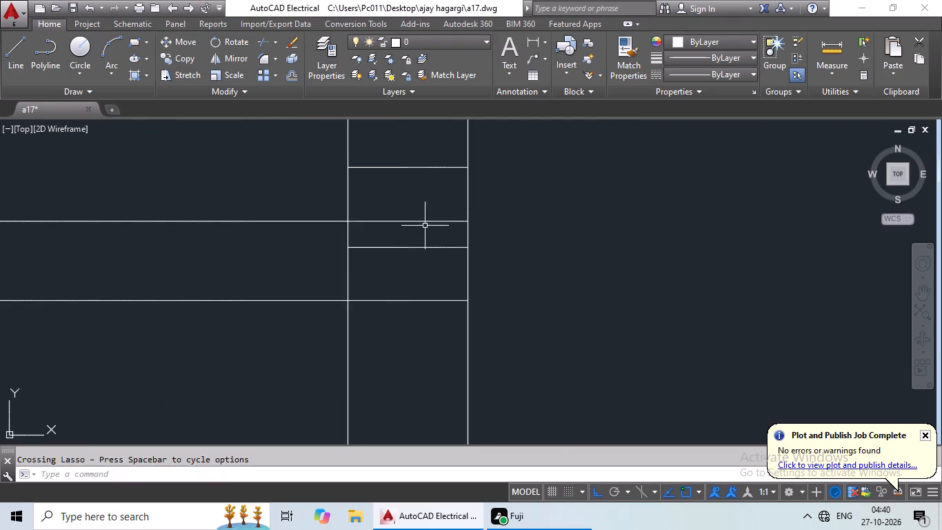
middle_drag(425, 226, 386, 390)
scroll(386, 390, up, 1)
drag(420, 270, 383, 337)
click(384, 333)
scroll(406, 335, down, 1)
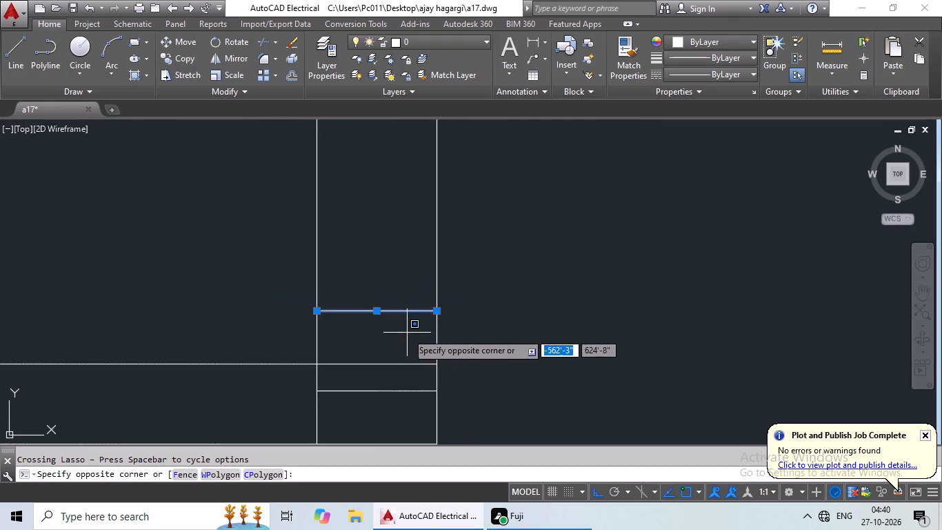
middle_drag(407, 331, 420, 268)
click(425, 263)
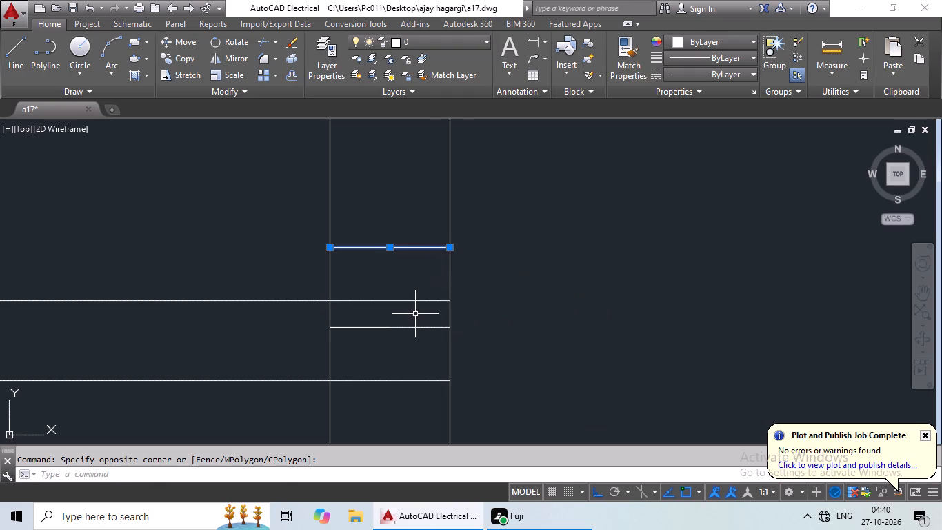
drag(414, 316, 403, 364)
click(405, 361)
key(Delete)
Trim the overlapping inner wall lines at the building's southeast outer corner to form a clean corner.
scroll(481, 352, down, 2)
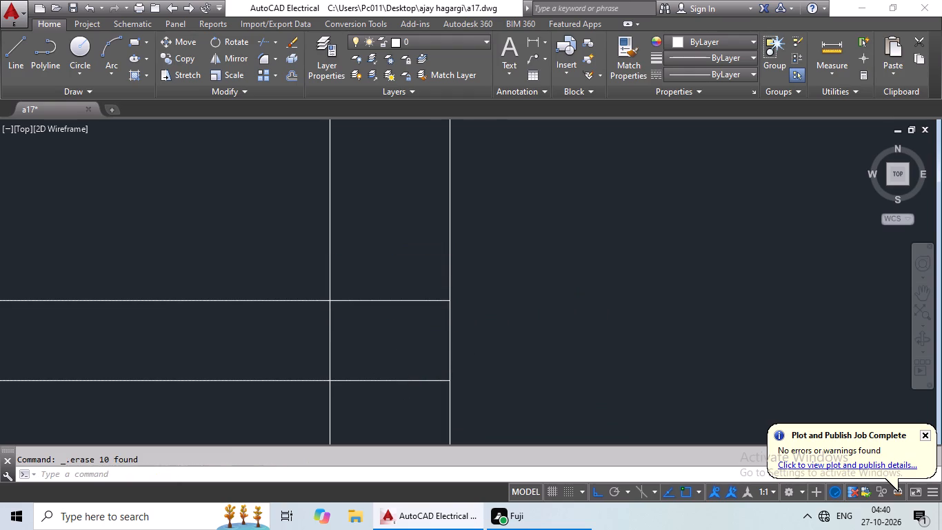
scroll(483, 351, down, 5)
middle_drag(508, 380, 537, 317)
middle_drag(497, 374, 497, 368)
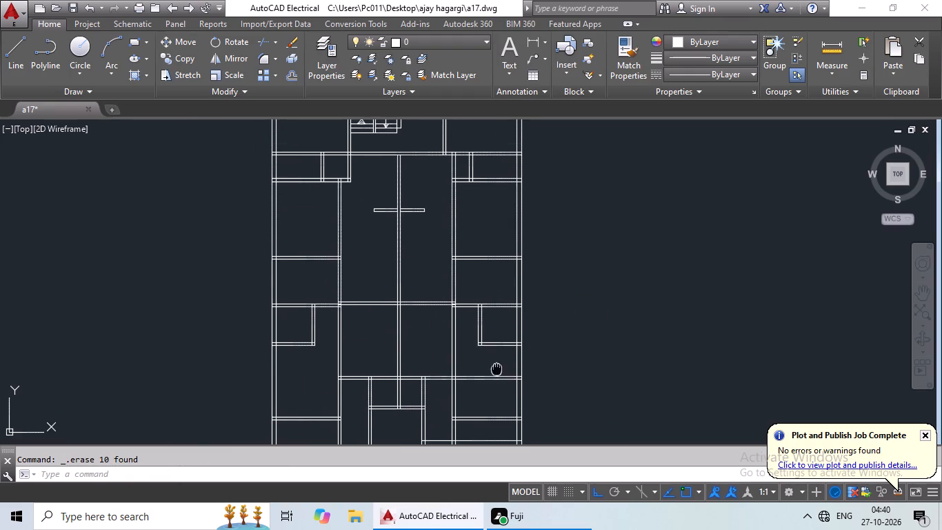
middle_drag(497, 368, 495, 360)
key(Escape)
key(Escape)
text(tr)
key(space)
key(space)
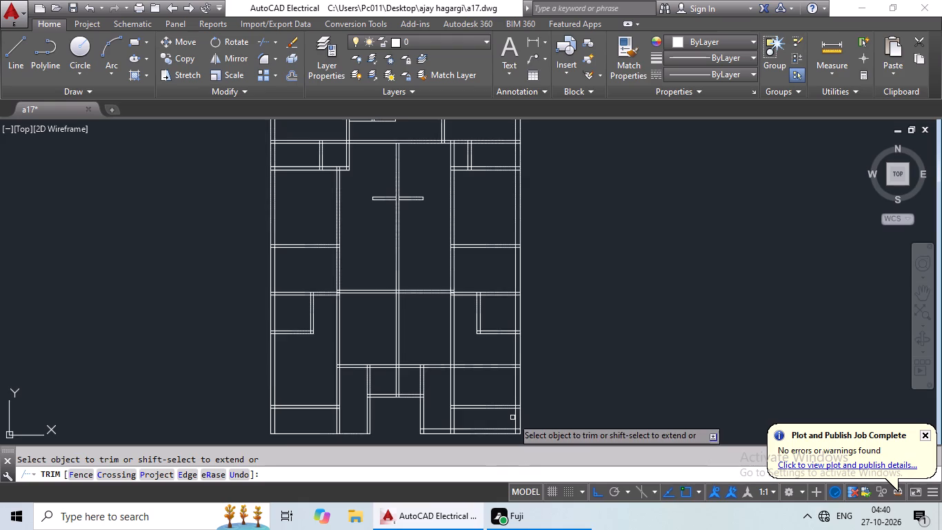
scroll(512, 418, up, 2)
middle_drag(513, 403, 508, 333)
scroll(519, 380, up, 1)
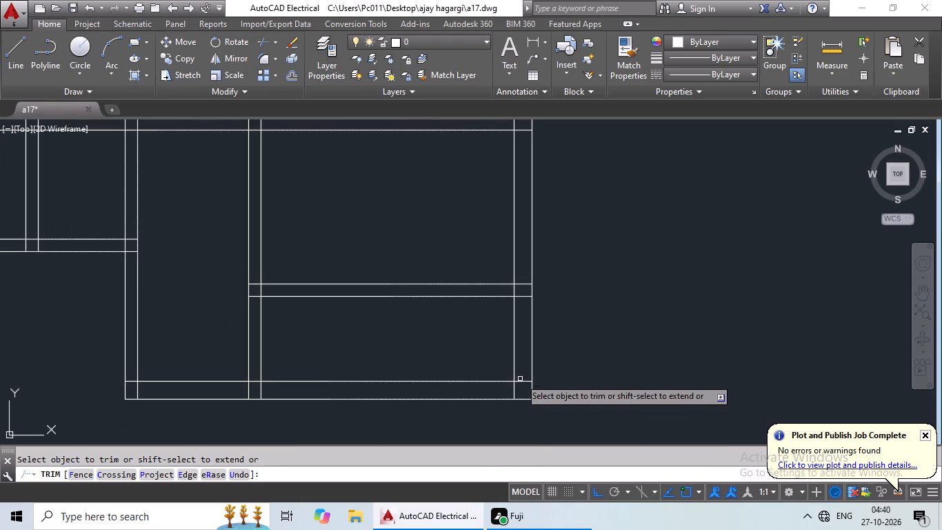
scroll(521, 387, up, 1)
middle_drag(520, 388, 515, 304)
scroll(515, 304, up, 3)
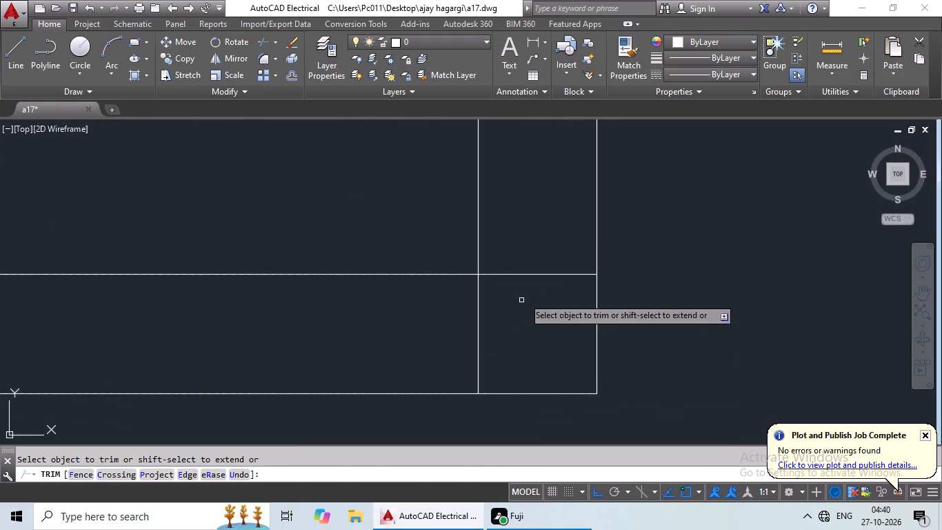
drag(545, 229, 502, 306)
click(501, 304)
drag(537, 280, 430, 337)
click(430, 337)
scroll(480, 312, down, 3)
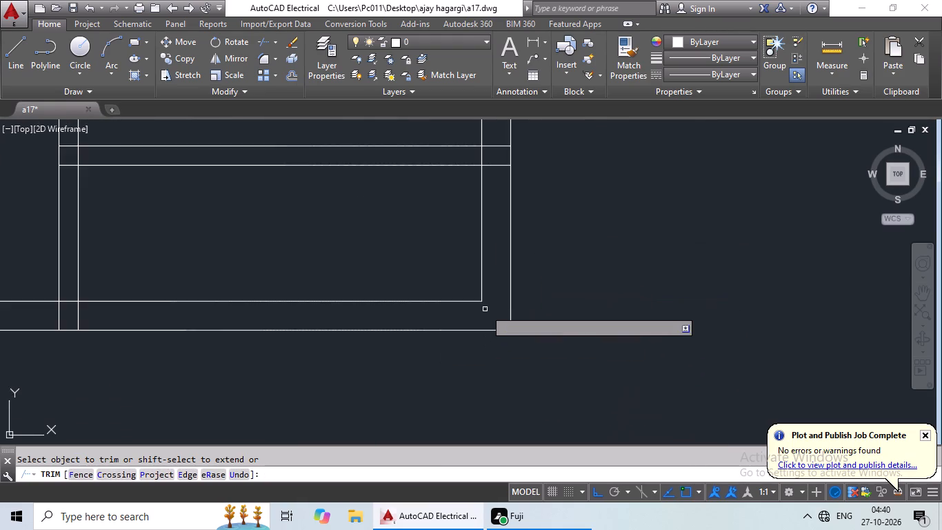
Trim the junction where the southeast vertical partition meets the south outer wall, opening the wall between the partition lines.
middle_drag(411, 315, 614, 305)
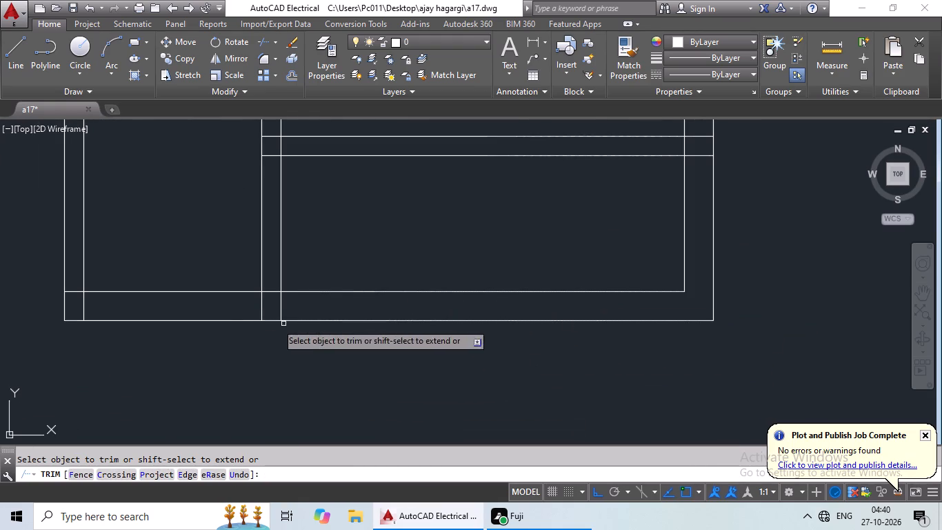
scroll(257, 293, up, 4)
middle_drag(299, 356, 357, 283)
drag(619, 300, 175, 388)
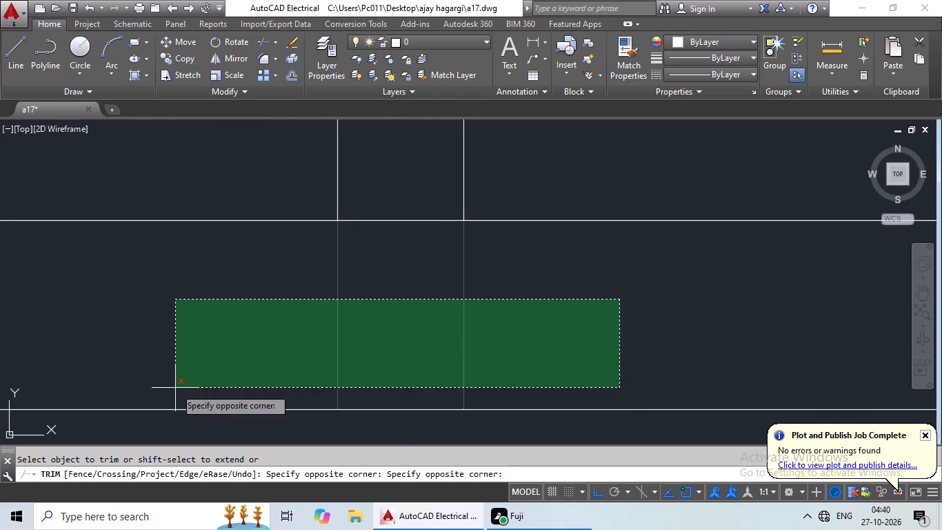
drag(175, 388, 201, 371)
drag(370, 202, 351, 276)
drag(354, 276, 361, 275)
scroll(432, 270, down, 3)
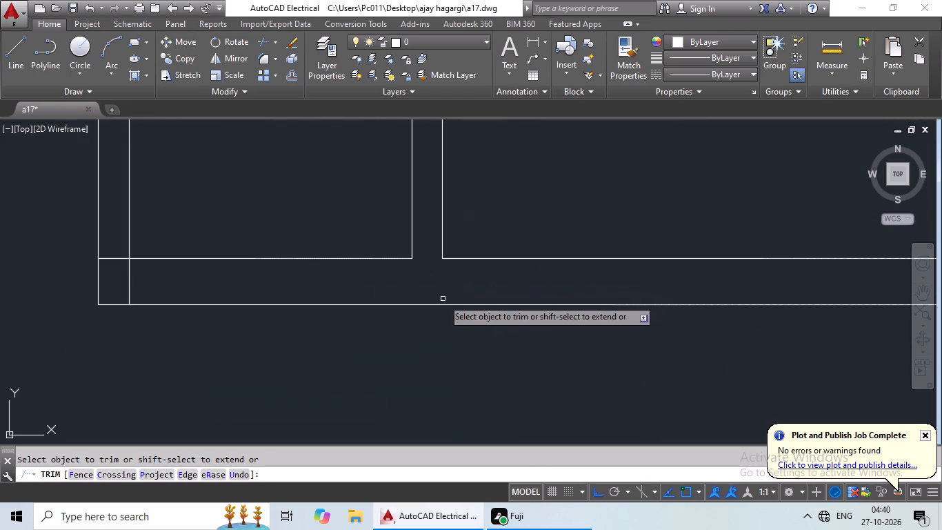
Trim the overlapping inner wall lines at the southeast wing's southwest corner, beside the south recess.
middle_drag(210, 291, 542, 326)
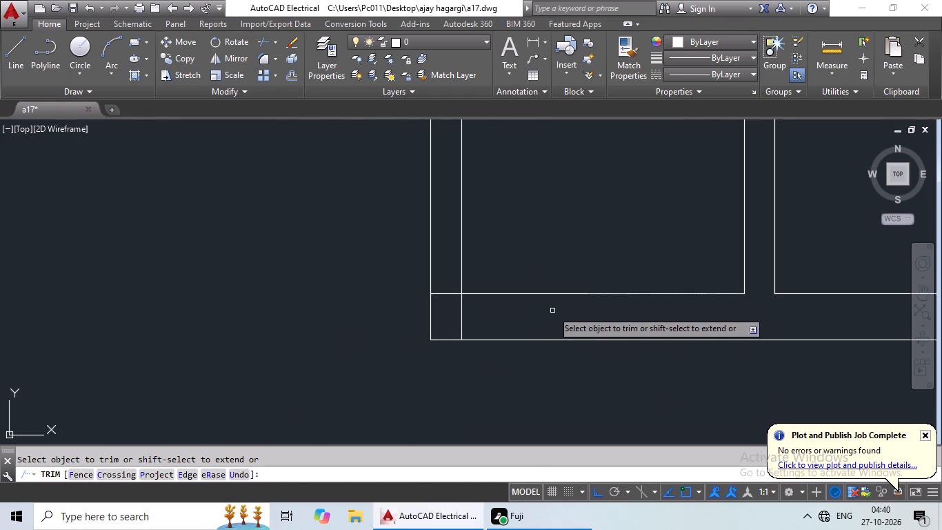
drag(552, 310, 439, 335)
click(439, 335)
drag(448, 269, 437, 313)
click(437, 313)
scroll(455, 308, down, 4)
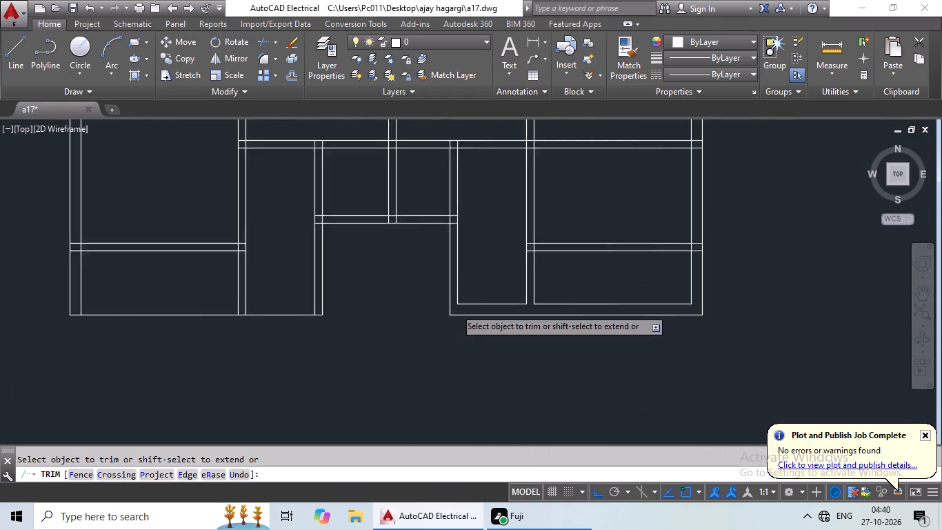
Trim the junction where the southeast room's horizontal partition meets the east outer wall.
middle_drag(495, 284, 440, 349)
scroll(563, 330, up, 4)
middle_drag(472, 404, 477, 333)
drag(490, 242, 492, 320)
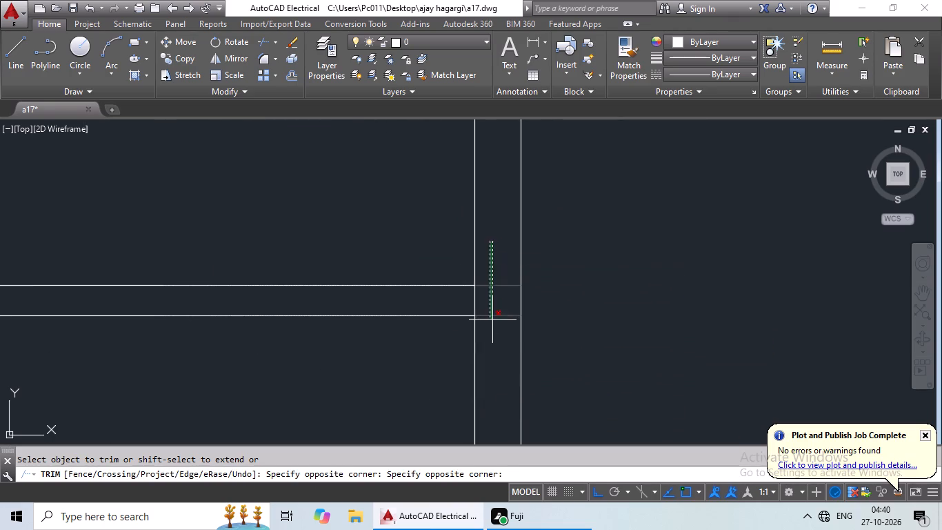
drag(492, 320, 491, 343)
drag(504, 295, 448, 306)
drag(448, 306, 469, 301)
scroll(518, 285, down, 2)
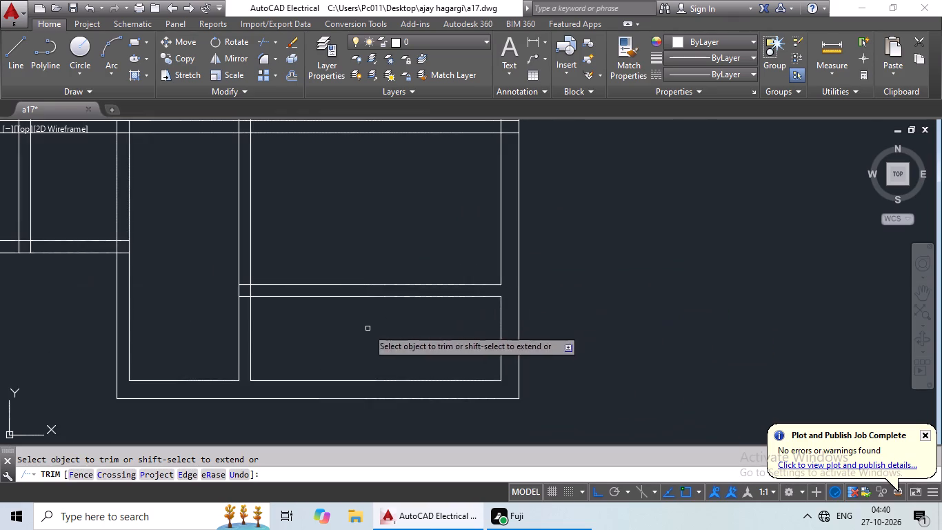
Trim the junction where the southeast room's horizontal partition meets the vertical partition at its west end.
middle_drag(368, 328, 540, 333)
scroll(417, 303, up, 4)
drag(436, 185, 416, 319)
drag(416, 319, 448, 295)
drag(521, 239, 417, 279)
drag(418, 279, 425, 277)
scroll(467, 255, down, 5)
Trim the junction where the south recess's horizontal wall meets the recess's east vertical wall.
middle_drag(502, 298, 513, 298)
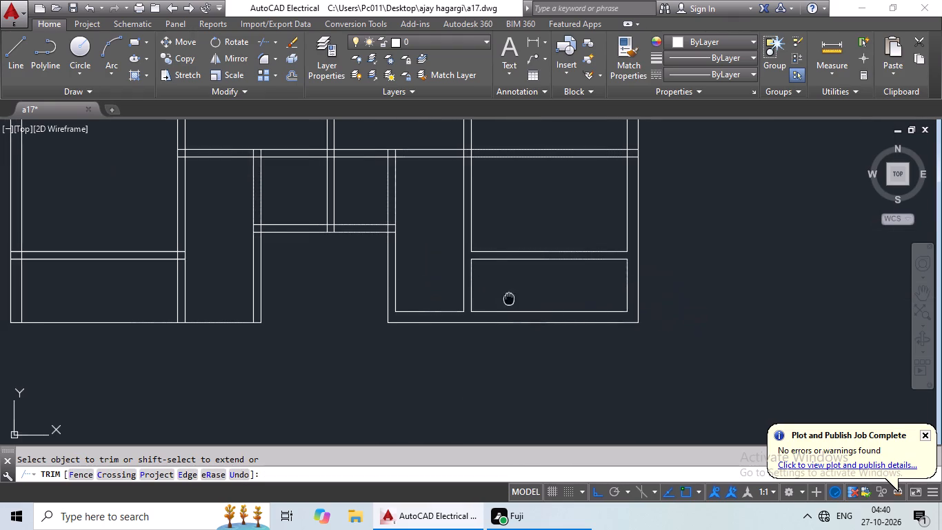
middle_drag(513, 298, 579, 299)
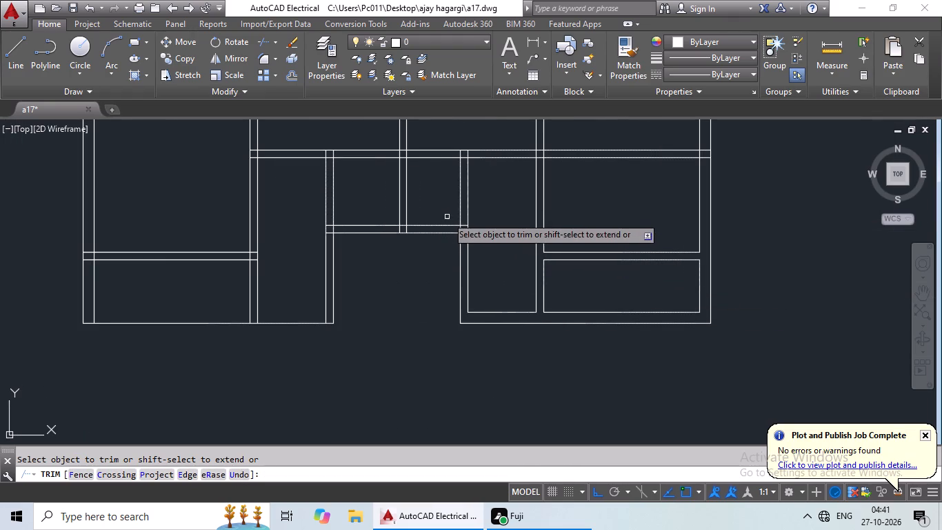
scroll(458, 227, up, 5)
drag(527, 177, 527, 313)
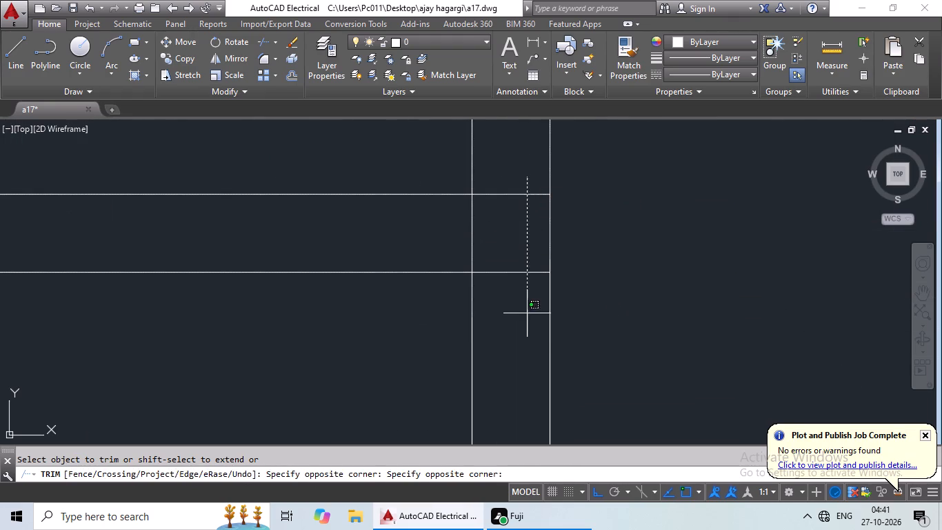
drag(527, 313, 527, 314)
drag(527, 313, 510, 317)
drag(517, 168, 491, 295)
drag(491, 295, 496, 286)
drag(512, 205, 463, 237)
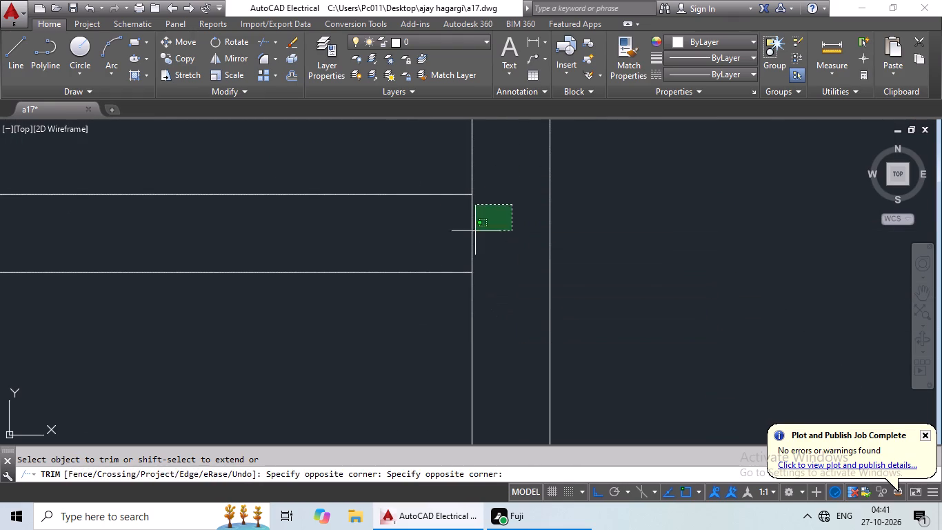
drag(463, 237, 429, 251)
drag(429, 251, 474, 244)
Trim the junction where the central vertical partition meets the south recess's horizontal wall.
scroll(512, 230, down, 4)
middle_drag(421, 288, 510, 304)
scroll(514, 251, up, 4)
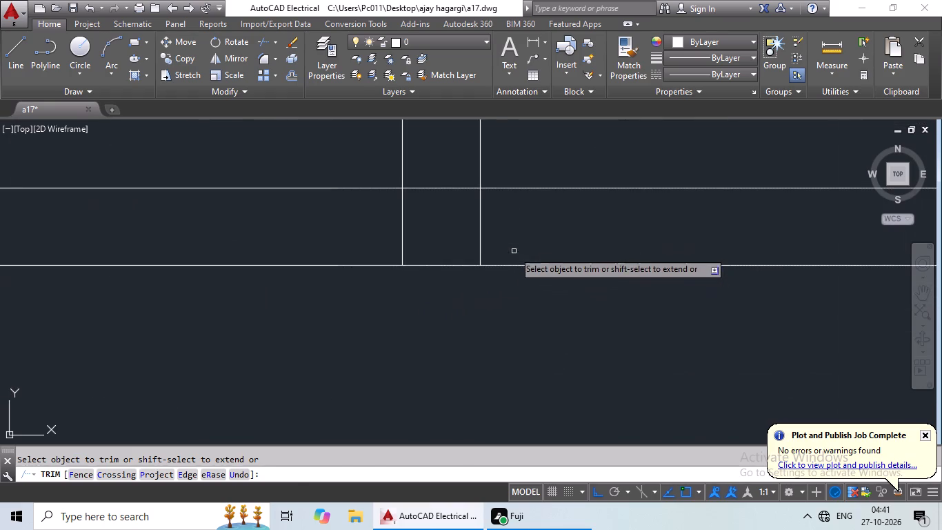
drag(539, 229, 333, 241)
drag(332, 242, 330, 248)
drag(429, 166, 428, 225)
click(428, 225)
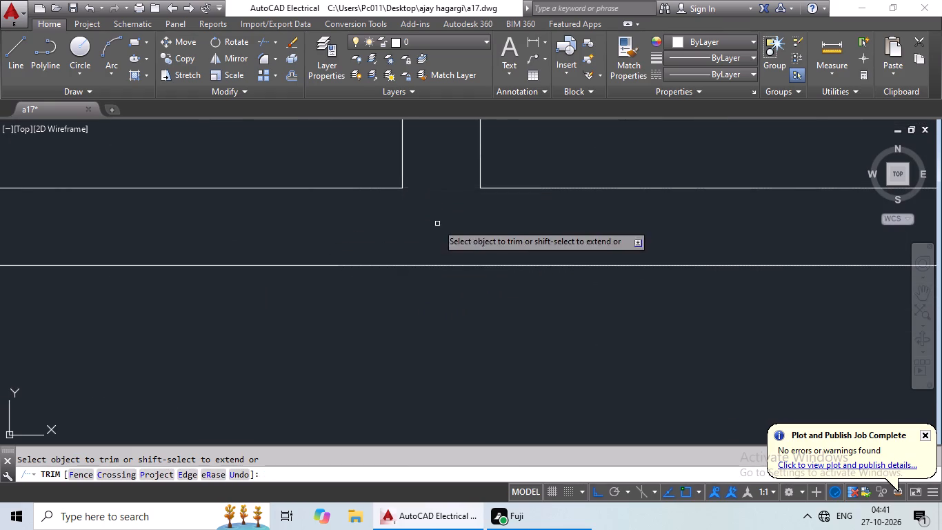
Trim the junction where the south recess's horizontal wall meets the recess's west vertical wall.
scroll(446, 222, down, 4)
middle_drag(418, 262, 515, 300)
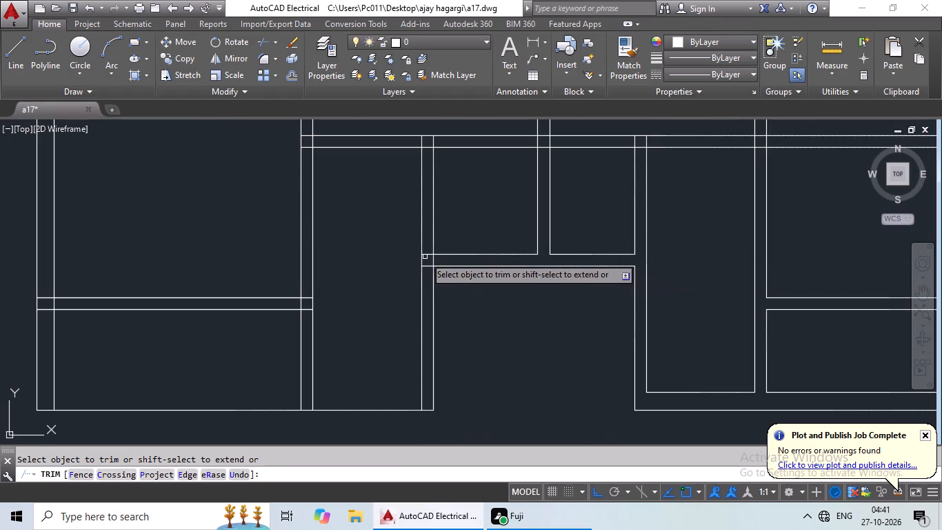
scroll(424, 251, up, 3)
drag(429, 244, 427, 327)
click(427, 327)
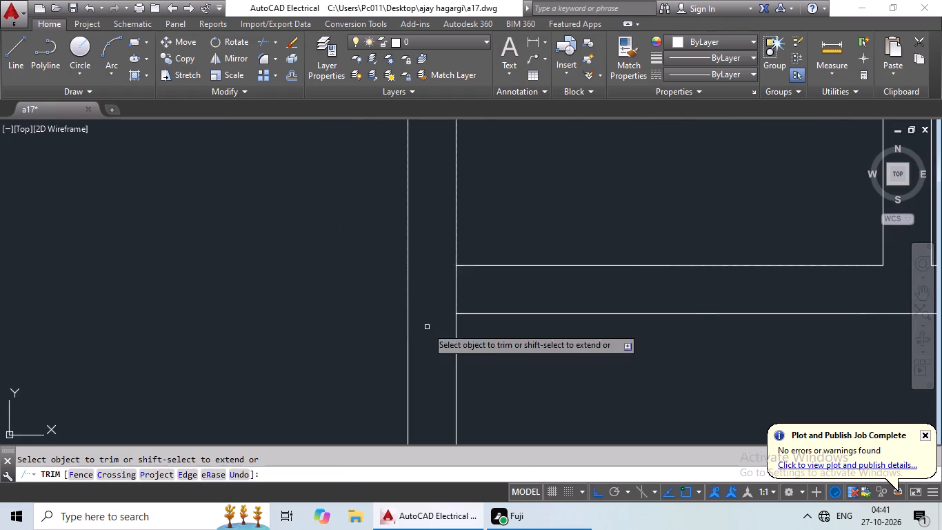
drag(501, 286, 456, 295)
drag(454, 296, 439, 300)
scroll(492, 286, down, 4)
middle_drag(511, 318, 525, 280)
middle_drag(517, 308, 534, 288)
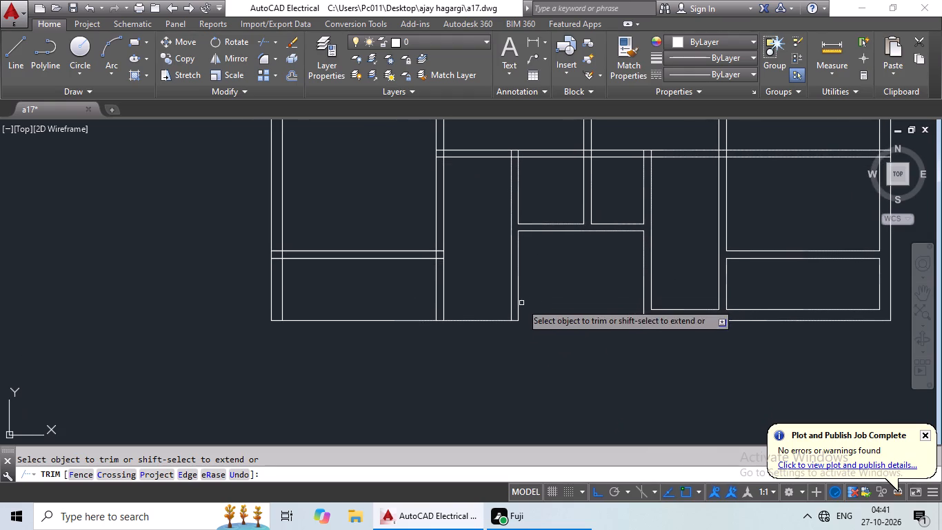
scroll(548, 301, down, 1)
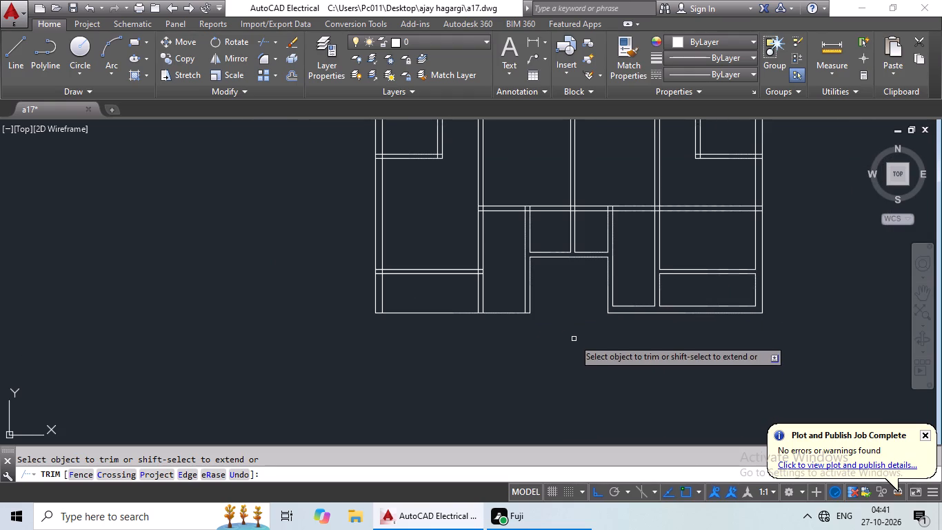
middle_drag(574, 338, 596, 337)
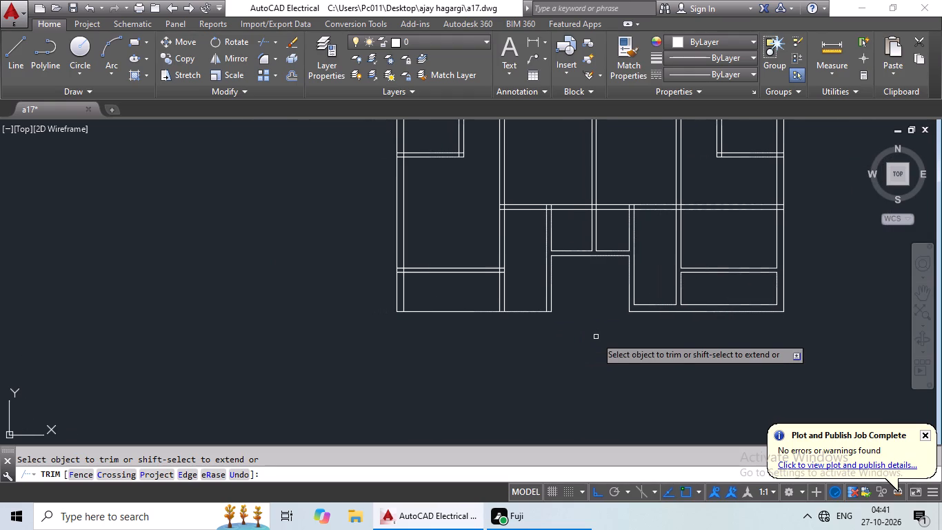
Offset the southwest outer wall line on the south side 9" inward.
key(Escape)
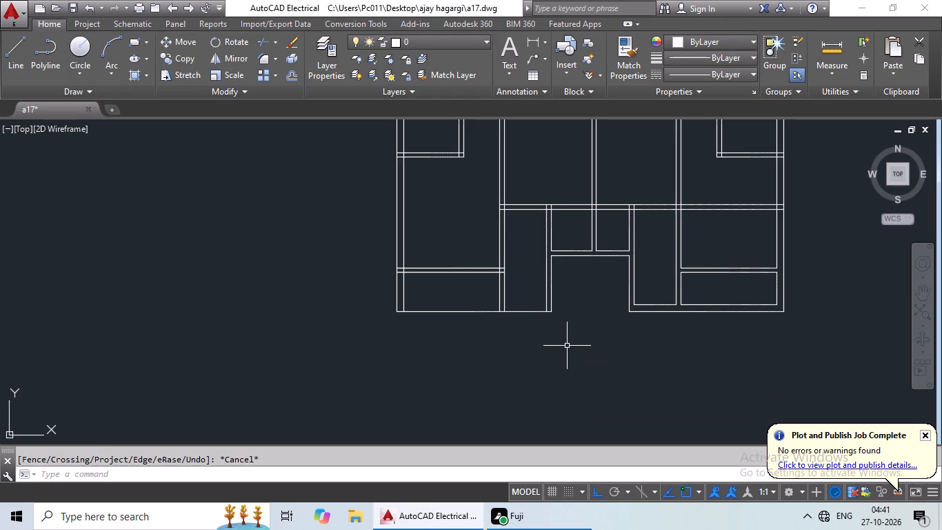
key(o)
key(Return)
key(Escape)
key(Escape)
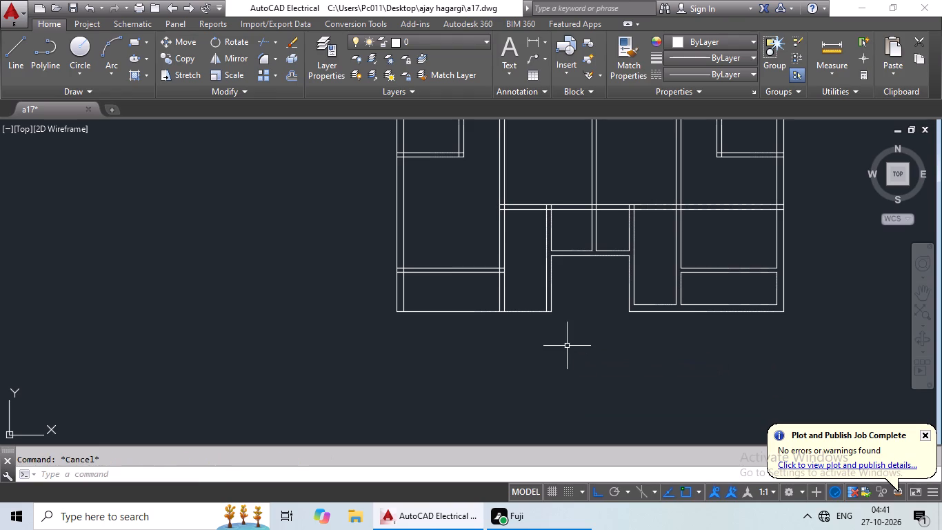
key(Escape)
key(Escape)
key(o)
key(Return)
text(9")
key(Return)
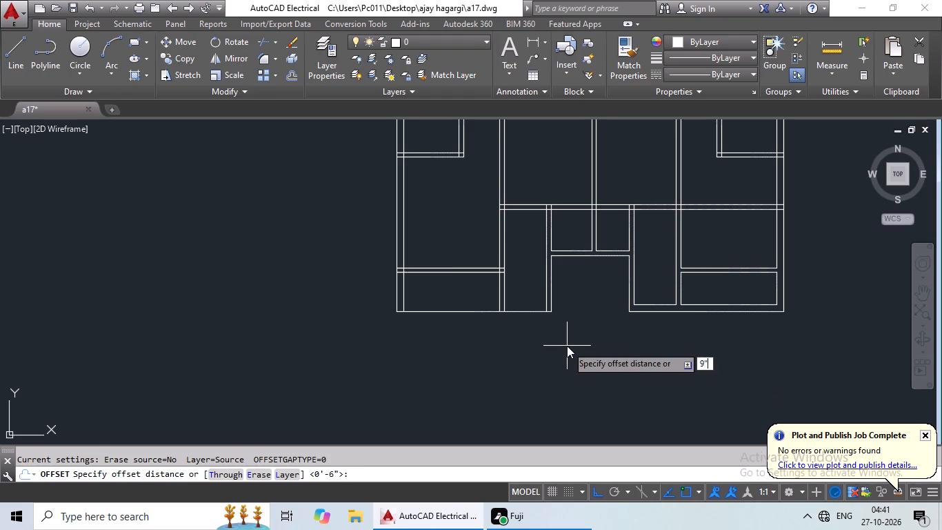
drag(493, 311, 493, 304)
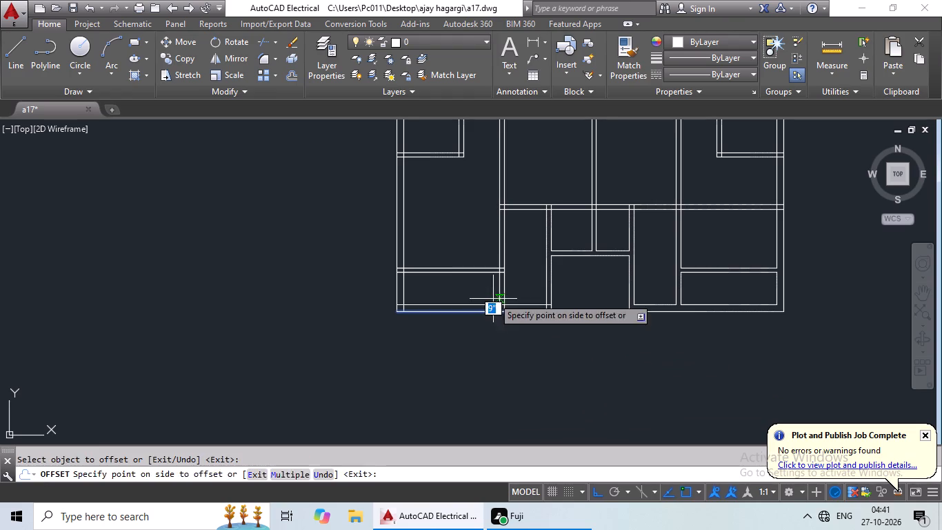
click(493, 297)
key(Escape)
key(Escape)
key(Escape)
key(Escape)
Trim the corner where the southwest outer wall meets the south end of the recess's west wall.
text(tr)
key(space)
key(space)
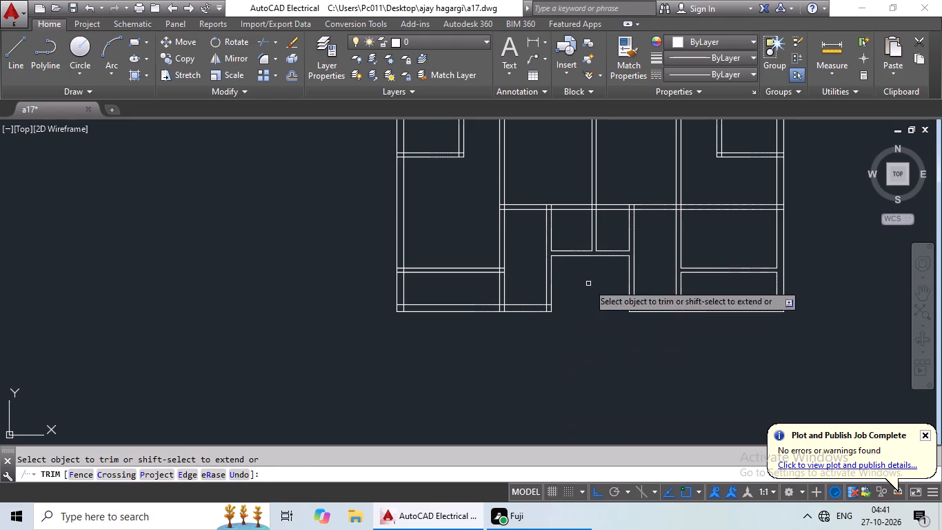
scroll(555, 302, up, 4)
drag(524, 307, 510, 347)
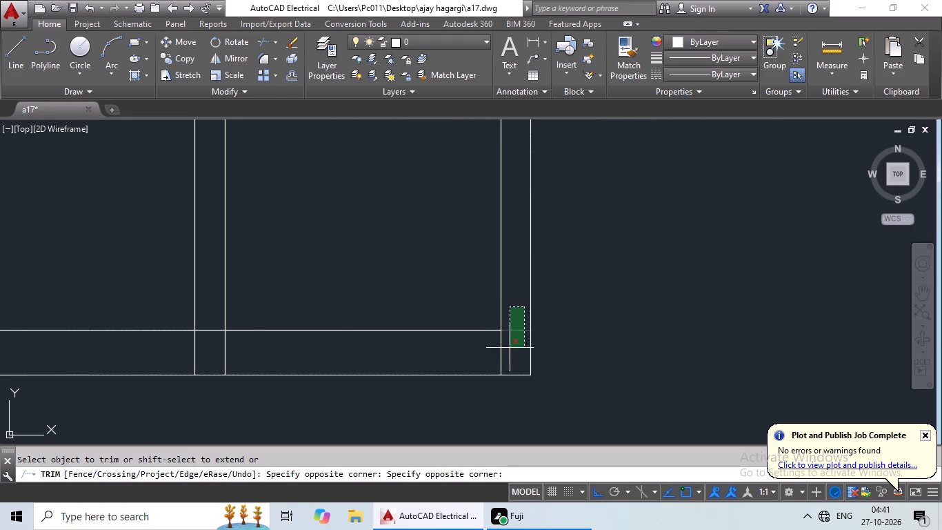
drag(510, 347, 511, 344)
drag(523, 335, 479, 354)
click(480, 353)
Trim the junction where the west vertical partition meets the south outer wall.
middle_drag(486, 348, 774, 333)
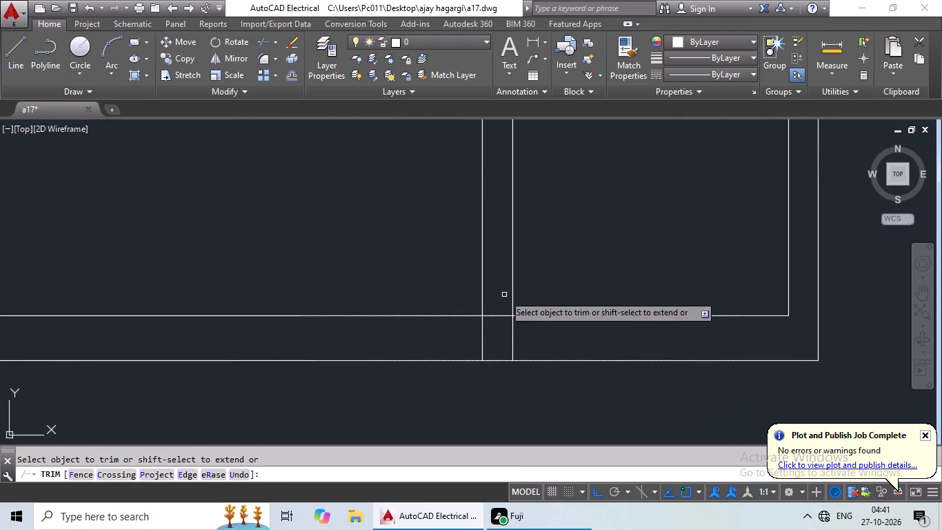
drag(548, 327, 430, 345)
drag(430, 345, 454, 331)
drag(510, 273, 491, 333)
Trim the overlapping inner wall lines at the southwest outer corner.
scroll(503, 327, down, 3)
scroll(345, 326, up, 5)
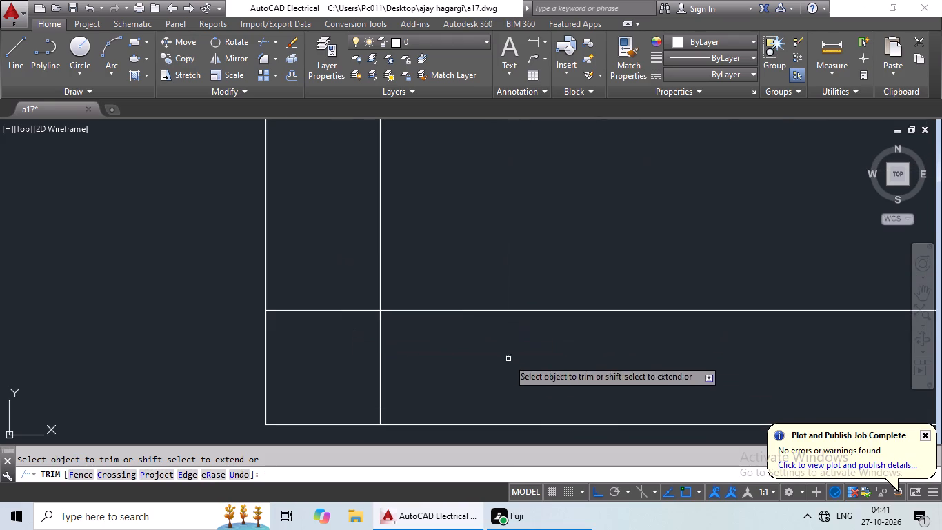
drag(471, 340, 357, 377)
drag(349, 251, 326, 357)
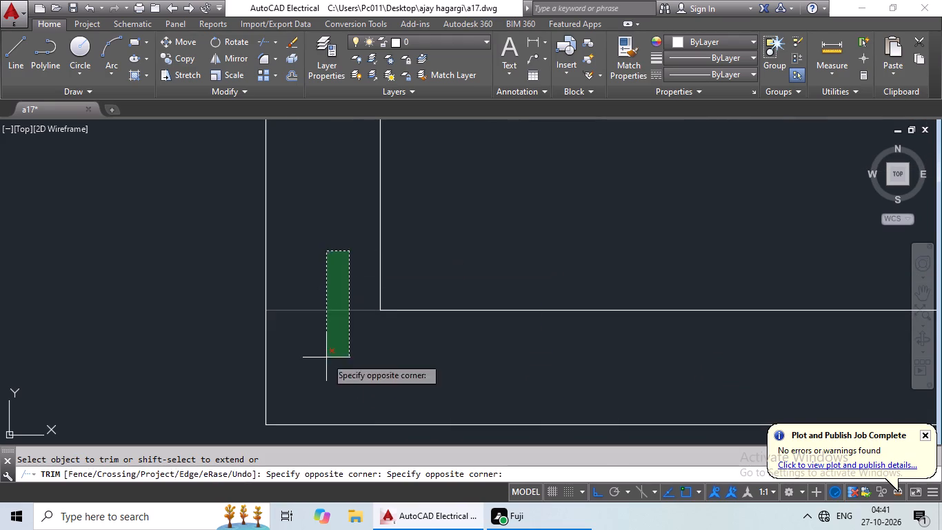
drag(326, 357, 337, 357)
Trim the junction where the southwest room's horizontal partition meets the vertical partition at its east end.
scroll(405, 285, down, 4)
middle_drag(491, 224, 350, 337)
scroll(518, 311, up, 4)
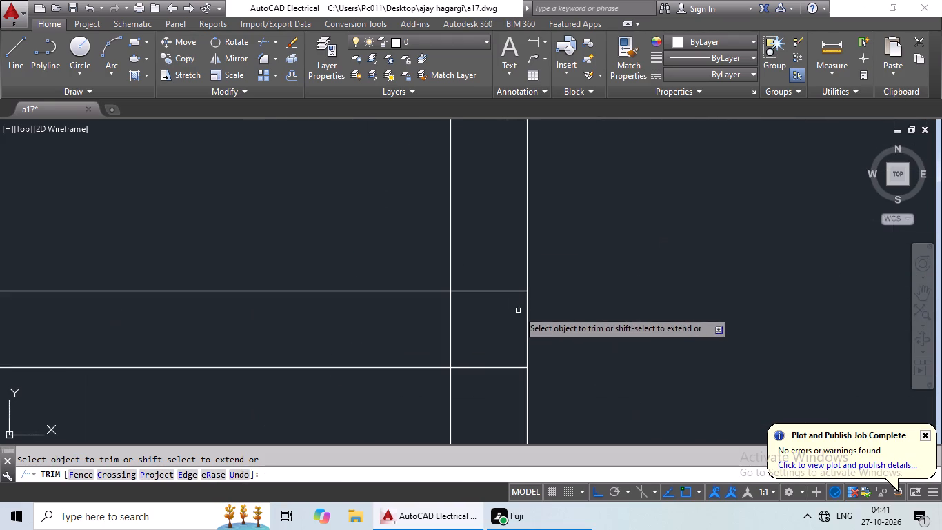
drag(505, 235, 477, 380)
drag(477, 381, 480, 367)
drag(488, 304, 405, 344)
drag(405, 344, 457, 341)
Trim the junction where the southwest room's horizontal partition meets the west outer wall.
scroll(530, 339, down, 1)
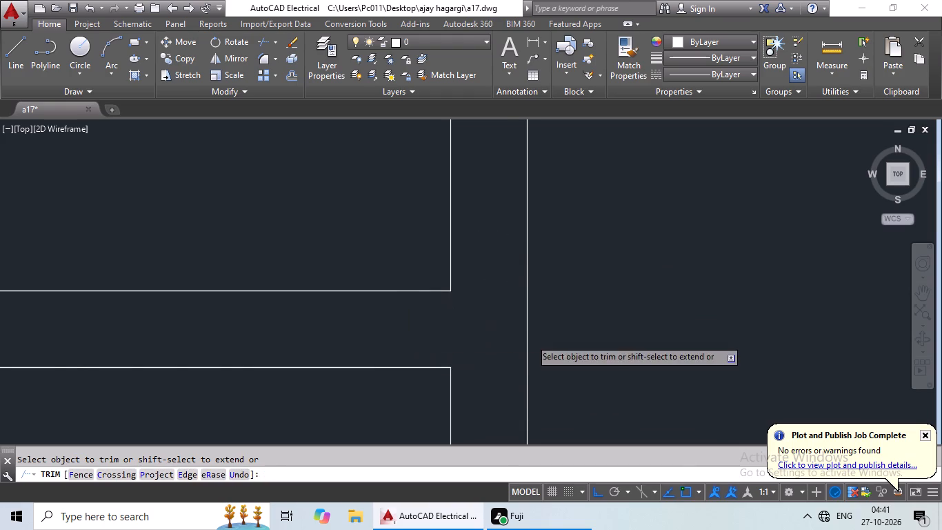
scroll(530, 339, down, 2)
middle_drag(384, 358, 572, 356)
scroll(307, 351, up, 5)
middle_drag(292, 312, 305, 330)
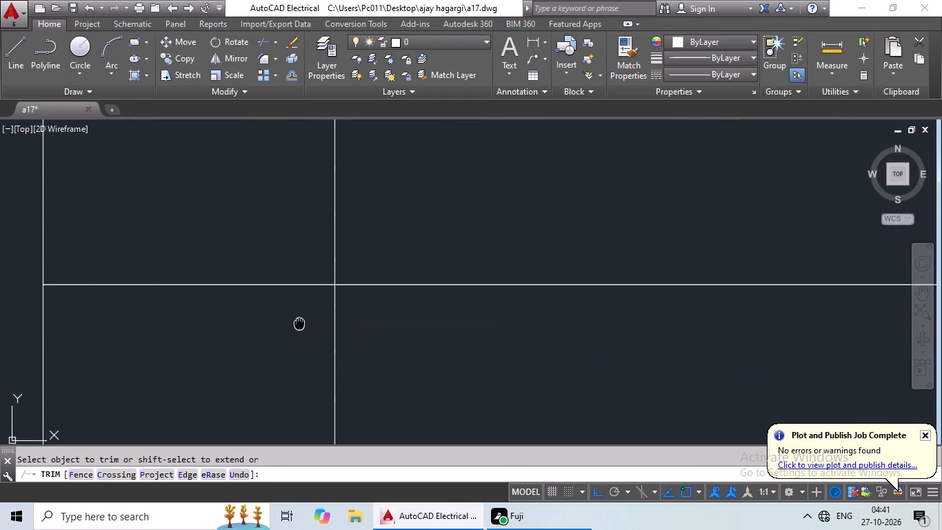
middle_drag(305, 330, 424, 416)
scroll(437, 413, down, 1)
drag(375, 170, 343, 413)
drag(559, 308, 370, 328)
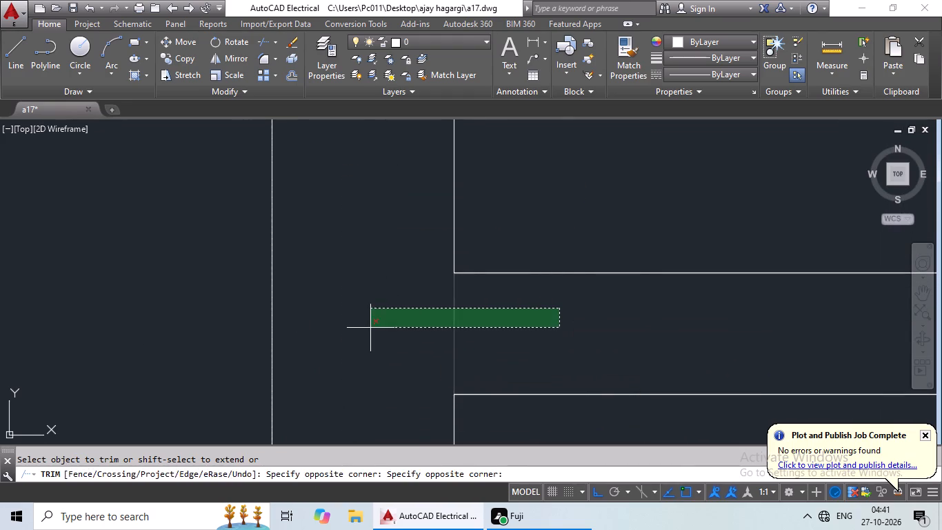
drag(370, 328, 369, 328)
drag(369, 328, 381, 328)
Trim the junction where the long horizontal partition north of the recess meets the east outer wall.
scroll(525, 327, down, 5)
middle_drag(575, 341, 314, 369)
scroll(526, 342, down, 1)
middle_drag(528, 340, 291, 358)
middle_drag(595, 292, 357, 339)
scroll(466, 317, up, 4)
drag(527, 268, 518, 360)
click(518, 360)
drag(532, 306, 411, 317)
drag(415, 316, 432, 316)
Trim the crossing of the long horizontal partition north of the recess and the east vertical partition.
scroll(530, 306, down, 3)
middle_drag(404, 326, 485, 327)
scroll(331, 313, up, 3)
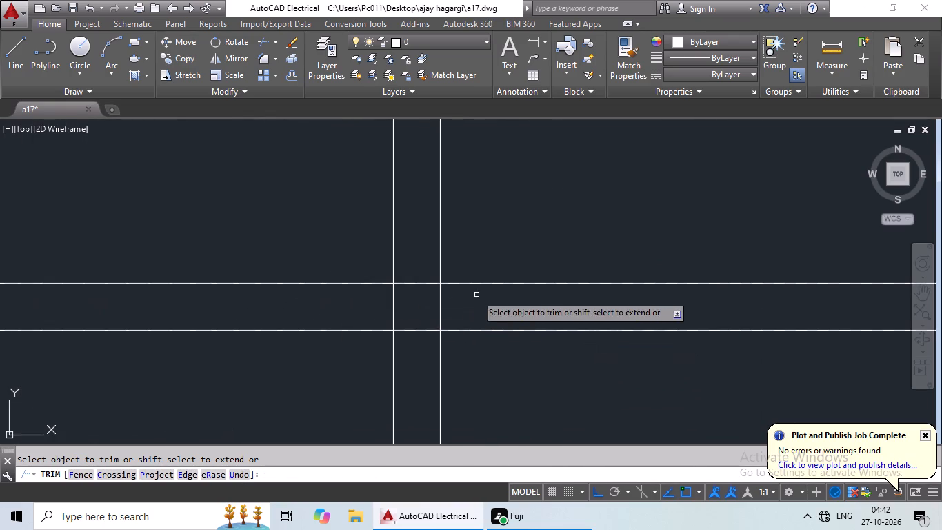
drag(483, 294, 352, 317)
drag(425, 258, 406, 356)
drag(406, 356, 412, 353)
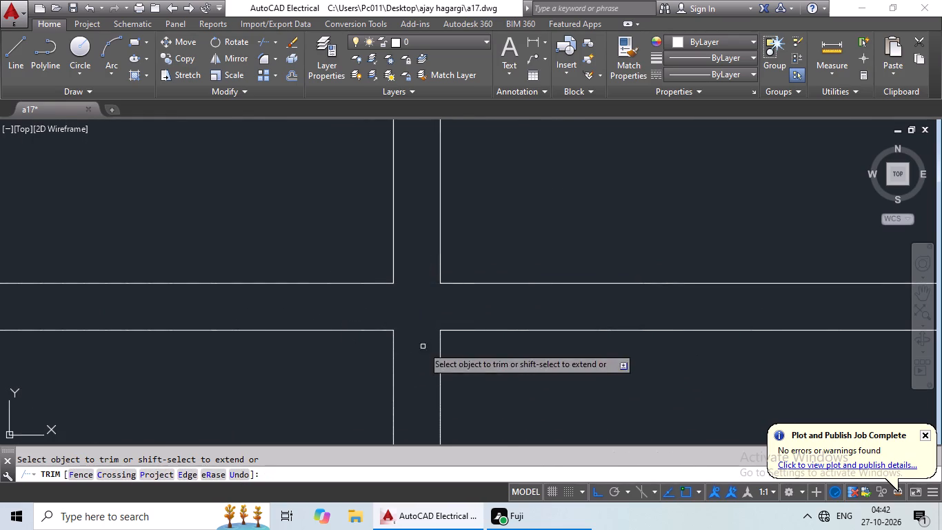
Trim away the west vertical partition south of the staircase and the short horizontal wall segment at its north end.
scroll(435, 332, down, 5)
middle_drag(463, 352, 492, 298)
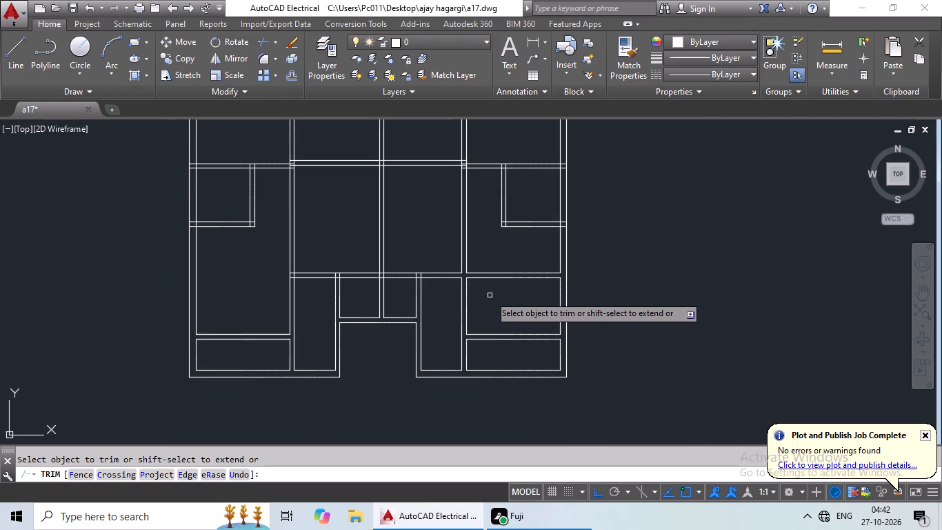
scroll(494, 296, down, 2)
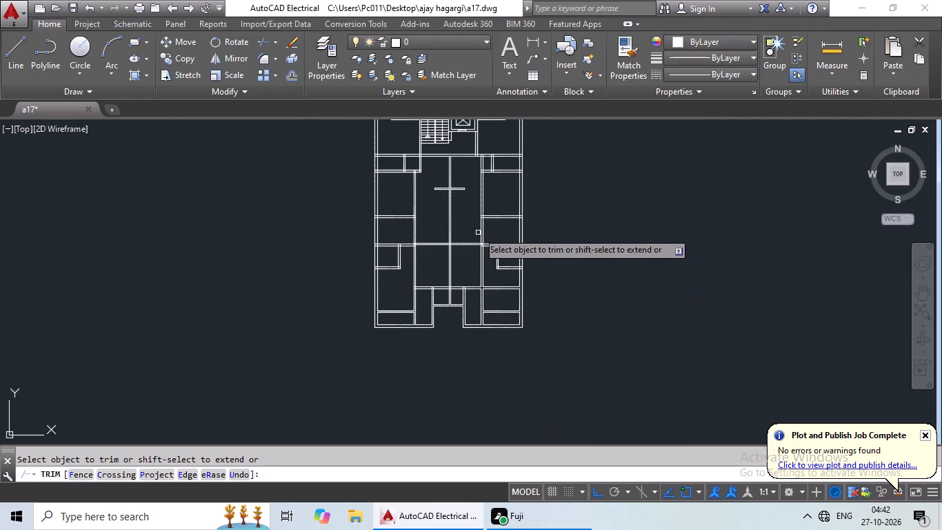
middle_drag(474, 226, 424, 247)
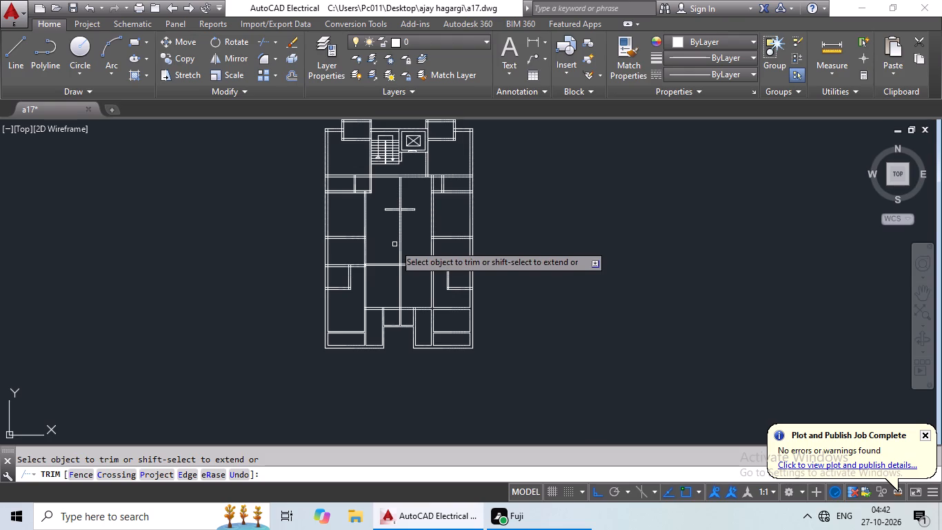
middle_drag(392, 237, 368, 332)
scroll(338, 289, up, 1)
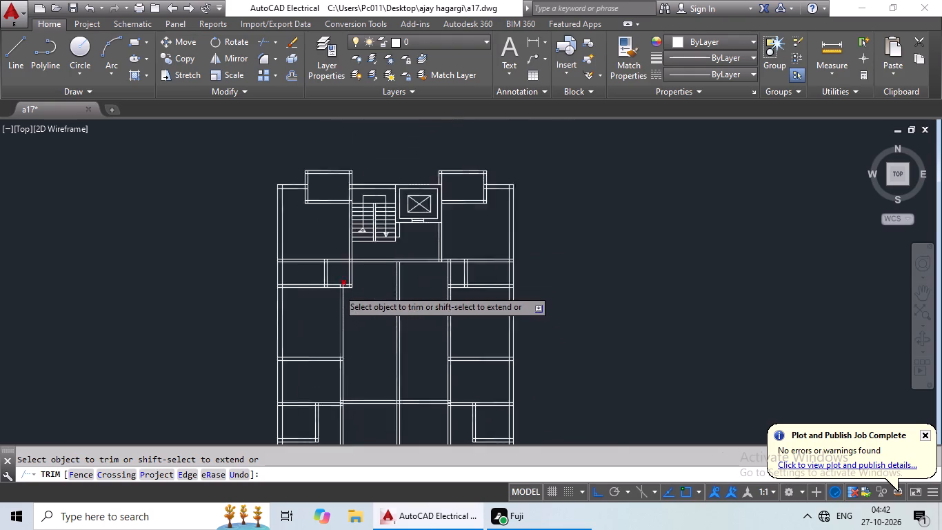
scroll(338, 289, up, 1)
middle_drag(359, 306, 370, 277)
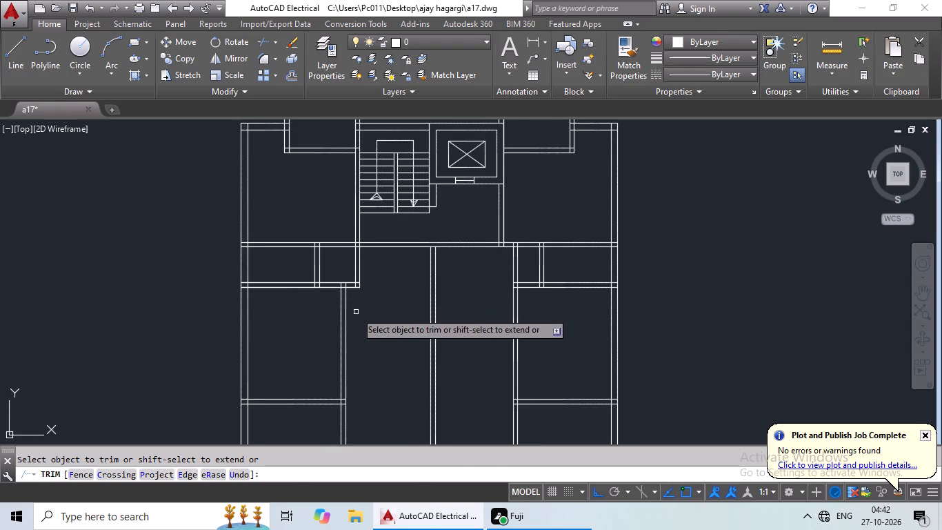
middle_drag(370, 277, 372, 273)
drag(395, 284, 341, 337)
drag(364, 219, 356, 260)
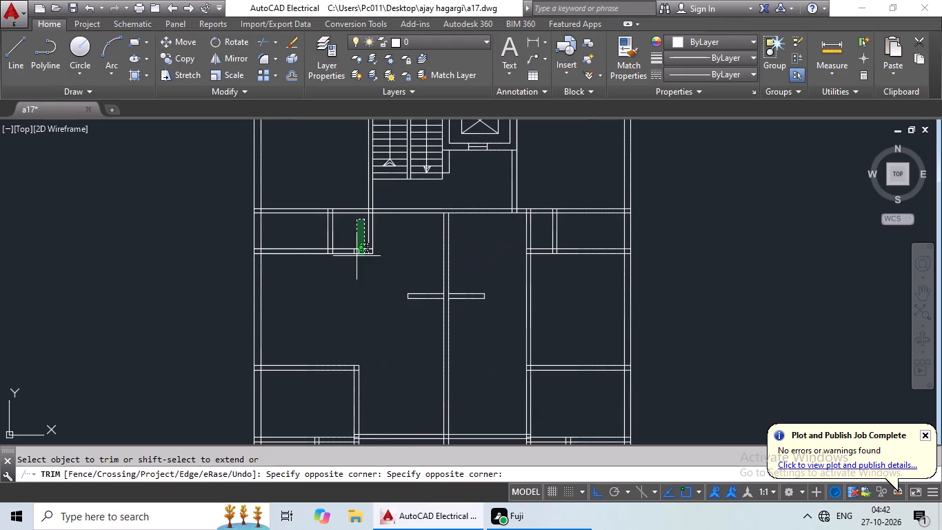
drag(356, 260, 349, 286)
Trim away the matching east vertical partition south of the lift and the short horizontal wall segment beside it.
middle_drag(362, 284, 314, 274)
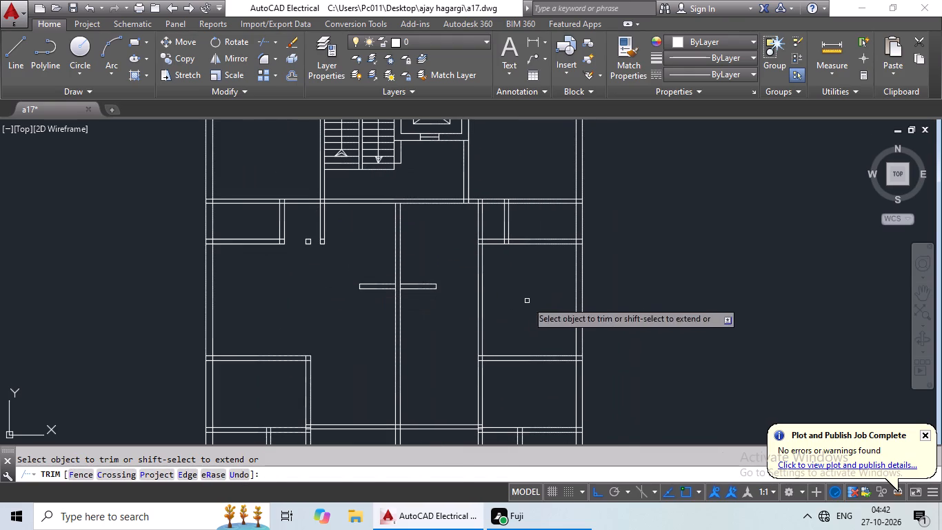
drag(530, 295, 462, 330)
middle_drag(493, 286, 461, 347)
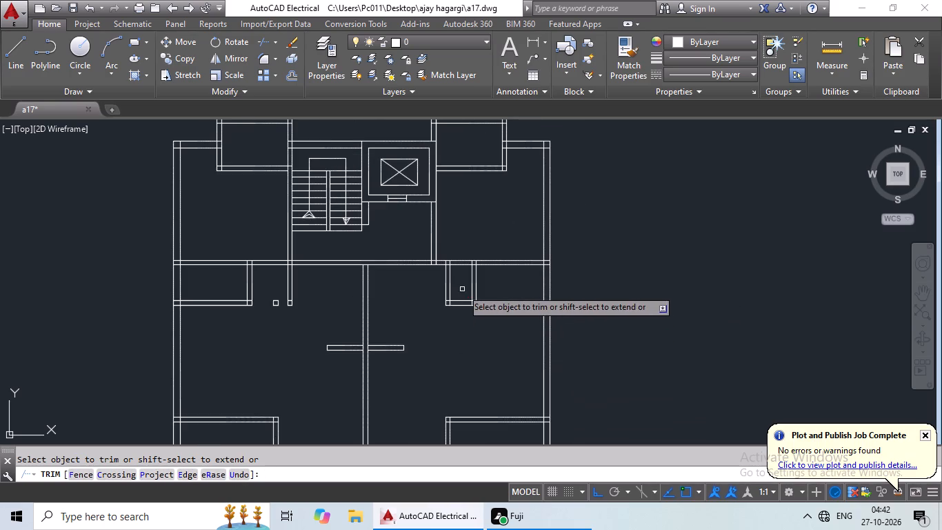
scroll(462, 287, up, 3)
drag(466, 275, 407, 395)
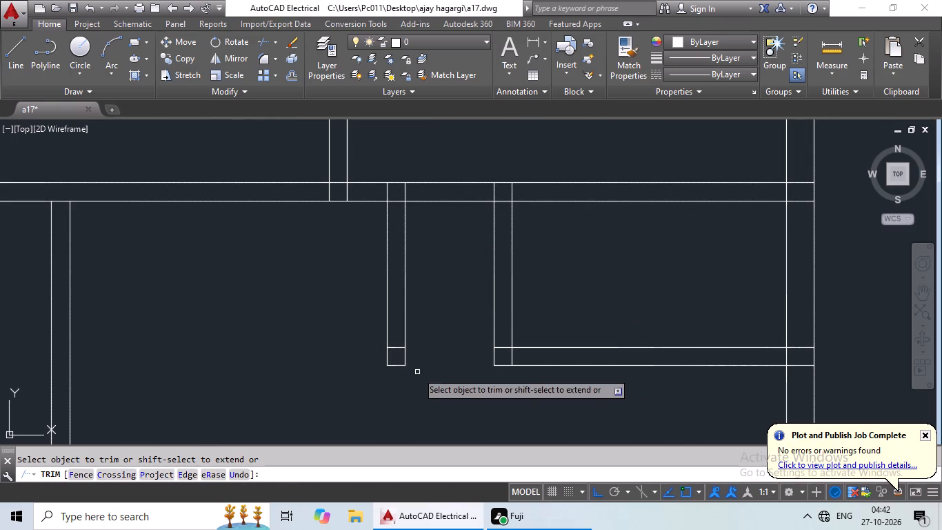
drag(432, 278, 337, 322)
click(340, 322)
Trim away the staircase's west wall extension south of the horizontal wall.
scroll(377, 315, down, 4)
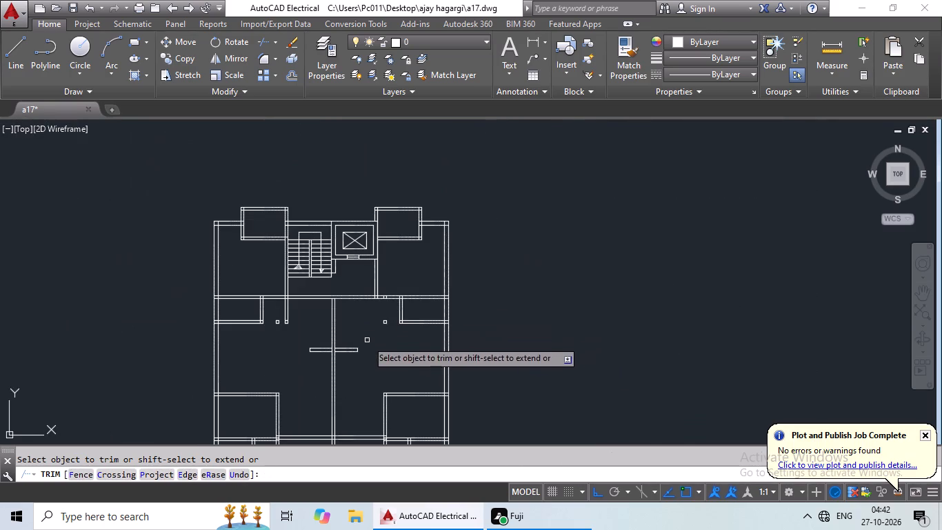
scroll(277, 311, up, 2)
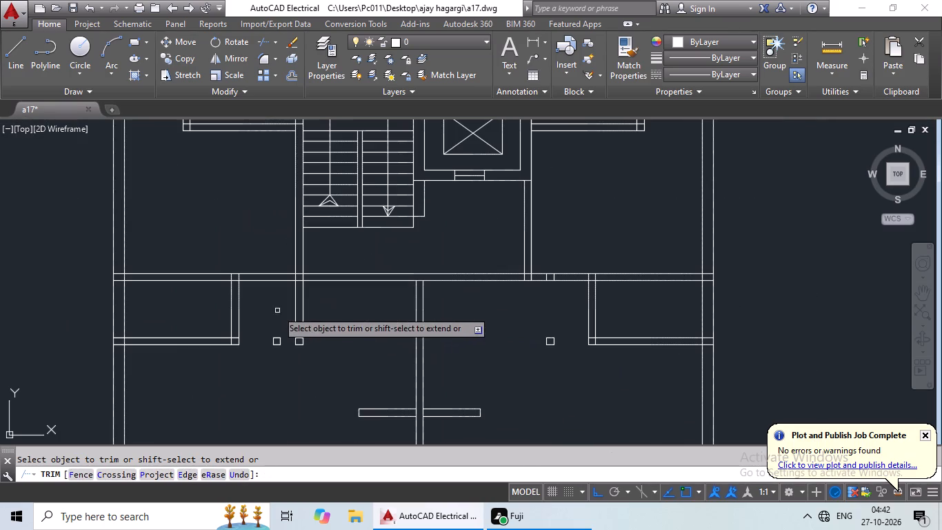
middle_drag(339, 315, 402, 318)
scroll(402, 318, up, 2)
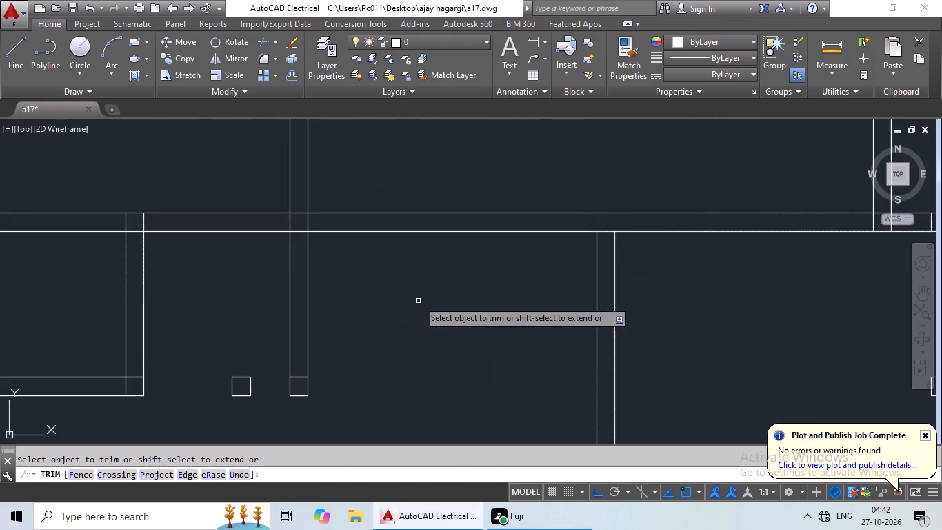
drag(420, 294, 223, 399)
drag(337, 317, 265, 337)
drag(262, 340, 237, 356)
Delete the leftover small wall squares and the stub lines in the horizontal wall south of the staircase and lift.
key(Escape)
key(Escape)
drag(325, 307, 361, 415)
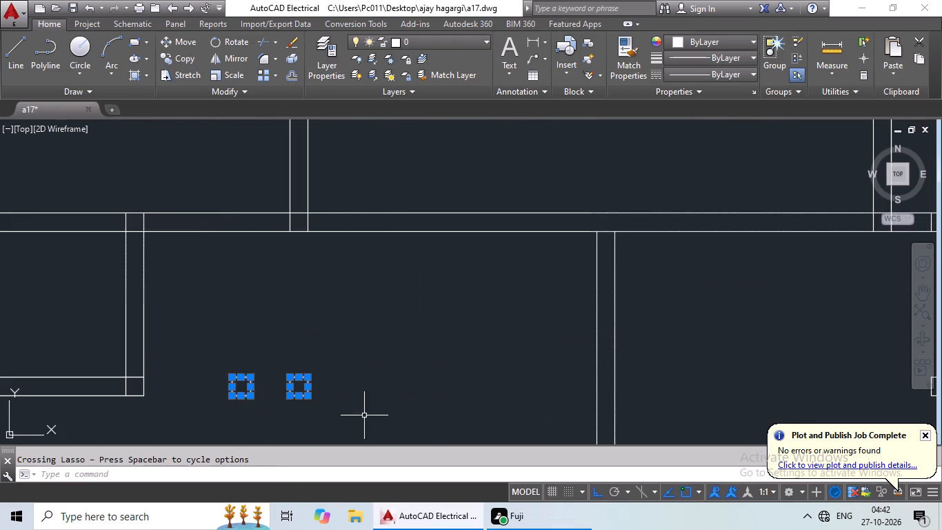
scroll(406, 378, down, 3)
middle_drag(408, 368, 286, 368)
scroll(435, 364, up, 2)
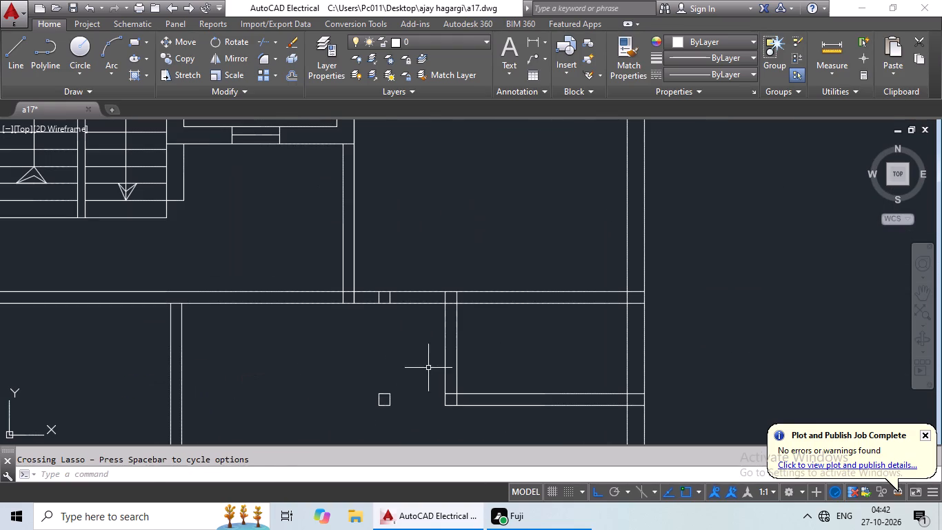
drag(426, 364, 405, 418)
scroll(386, 303, up, 2)
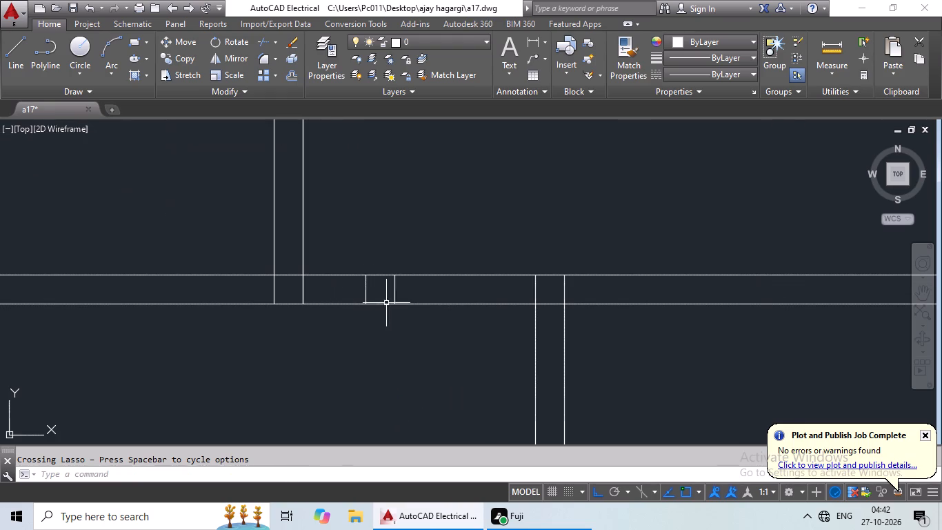
drag(412, 288, 359, 293)
key(Delete)
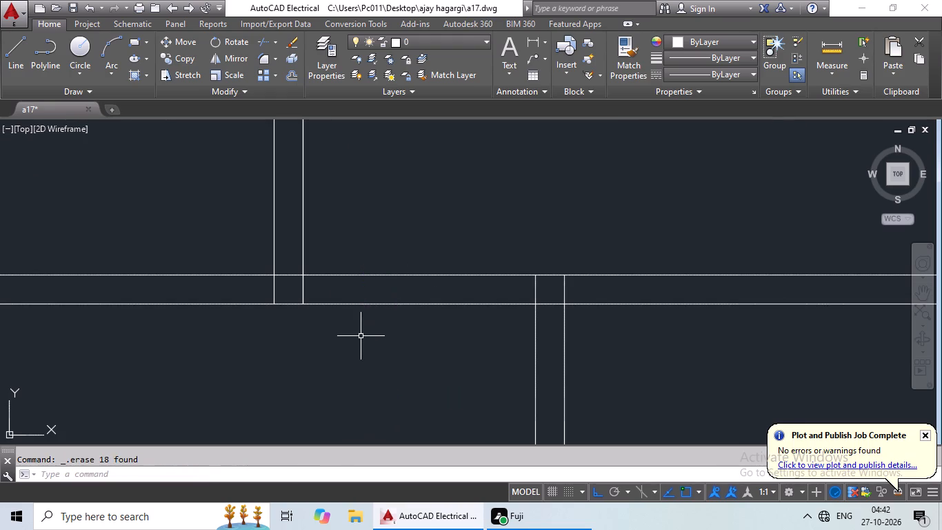
Trim the wall lines crossing where the west vertical partition meets the southern horizontal partition, leaving an open T-junction.
scroll(364, 333, down, 4)
middle_drag(365, 366, 408, 325)
middle_drag(405, 345, 447, 276)
scroll(412, 344, down, 1)
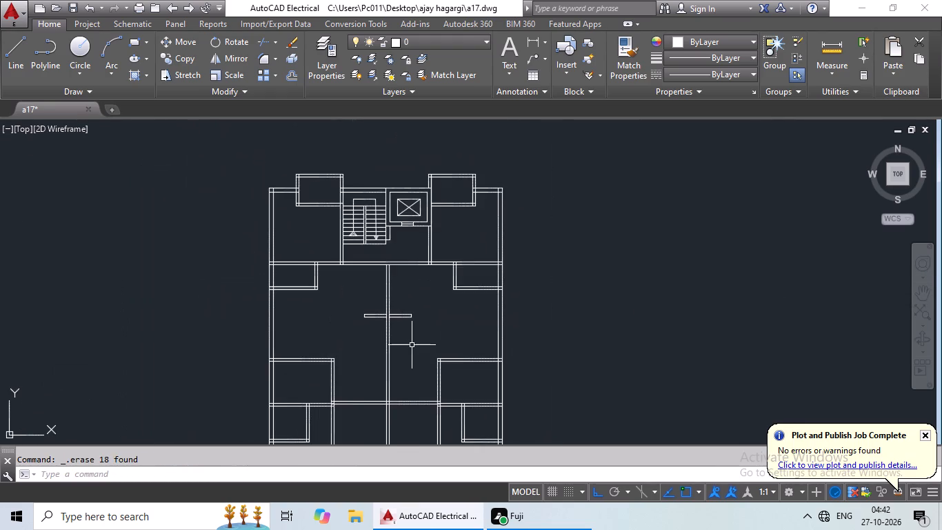
middle_drag(412, 345, 414, 266)
middle_drag(418, 369, 418, 303)
key(Escape)
key(Escape)
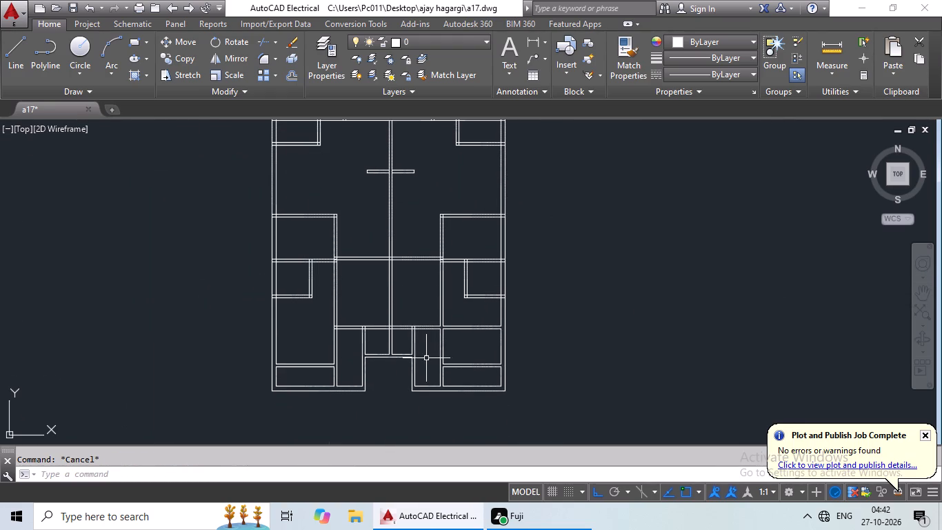
text(tr)
key(space)
key(space)
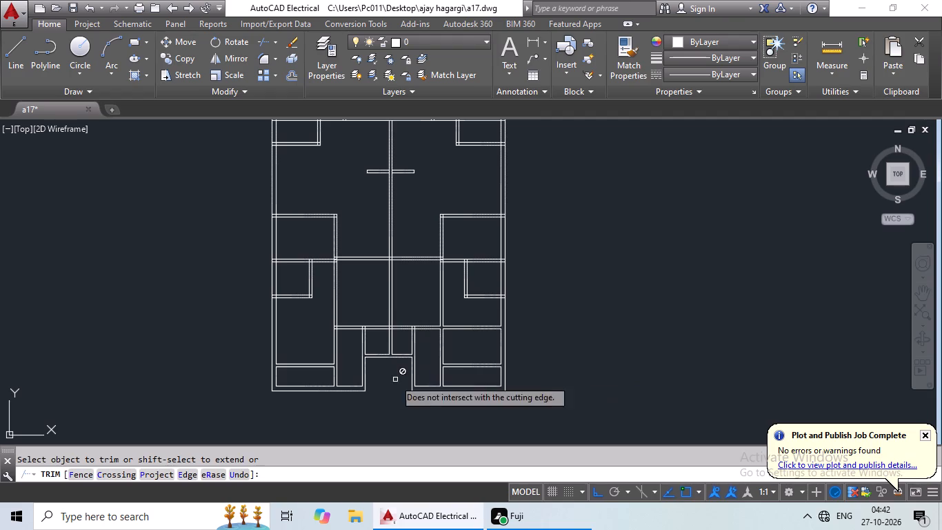
scroll(350, 331, up, 3)
scroll(286, 322, up, 2)
drag(278, 287, 275, 304)
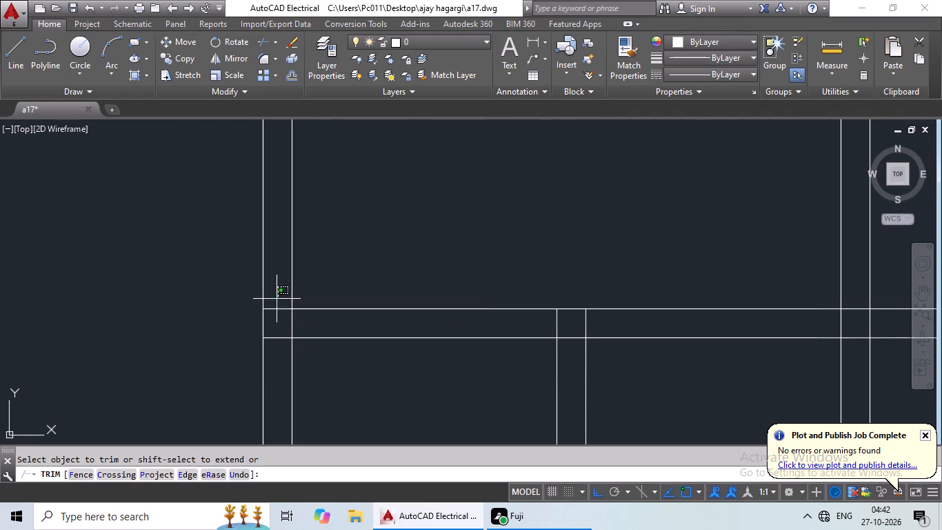
drag(275, 304, 270, 362)
drag(318, 324, 283, 329)
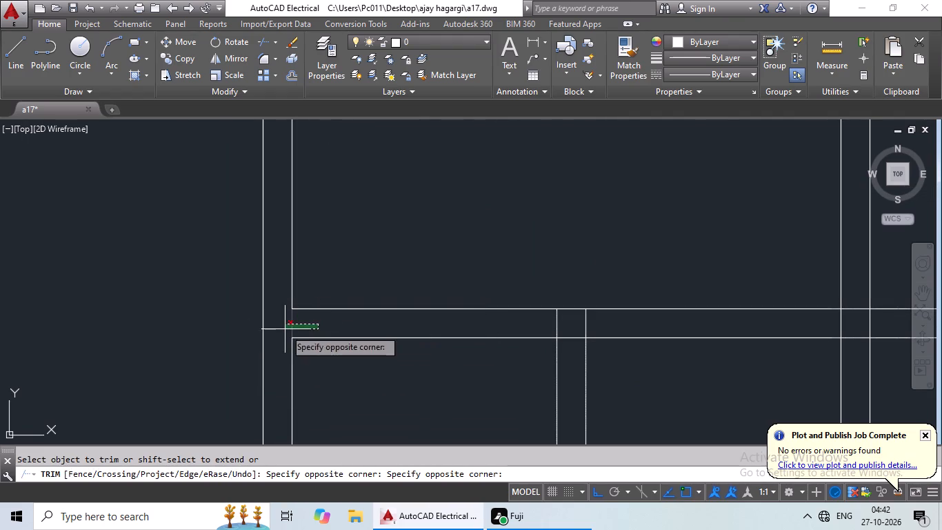
click(288, 325)
Trim the junction where the west wall of the small south-central rooms meets the southern horizontal partition.
middle_drag(342, 349, 245, 364)
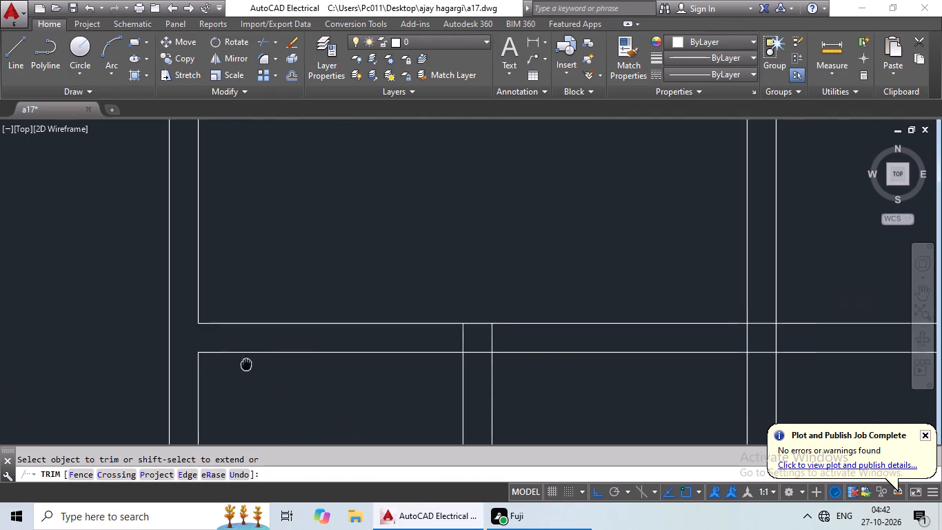
scroll(485, 340, up, 2)
drag(534, 326, 359, 341)
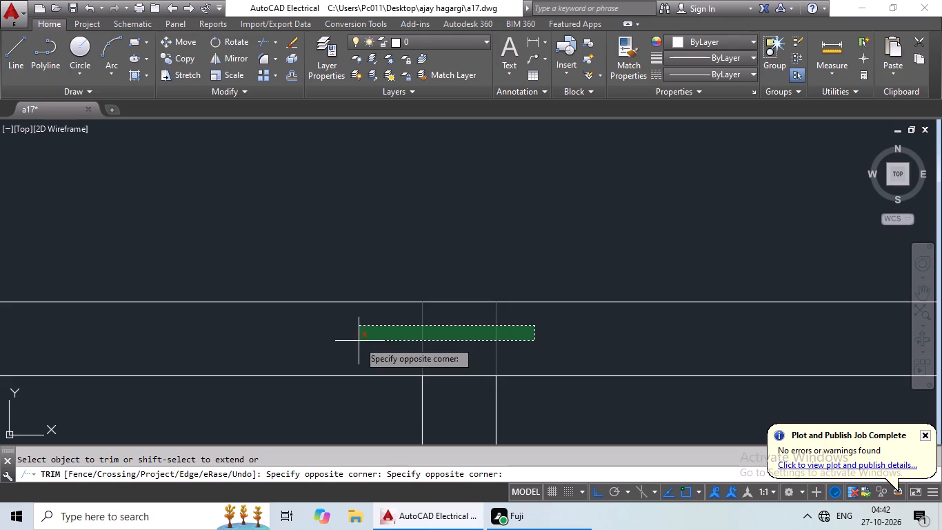
click(359, 341)
drag(450, 340, 446, 420)
click(446, 418)
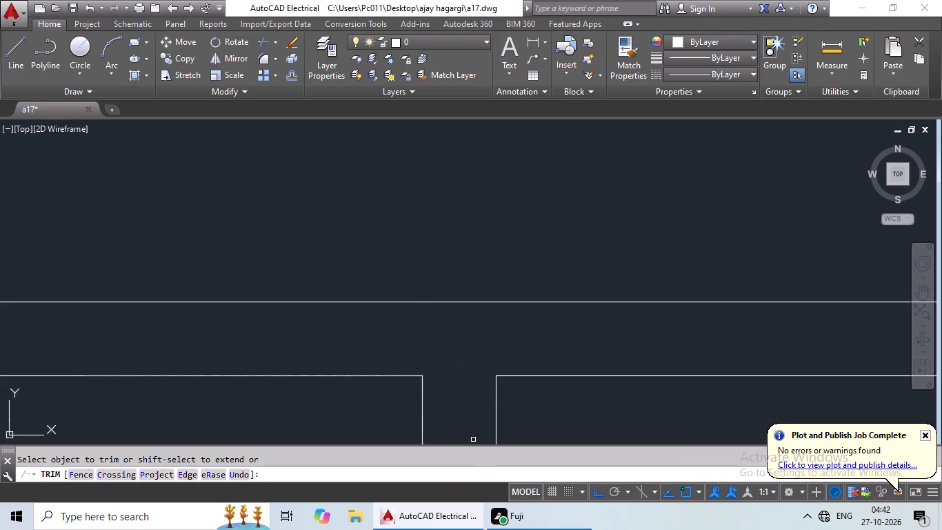
Trim the junction where the east wall of the small south-central rooms meets the southern horizontal partition.
scroll(599, 268, down, 4)
middle_drag(584, 290, 408, 290)
scroll(418, 304, down, 1)
middle_drag(439, 317, 425, 262)
scroll(532, 230, up, 5)
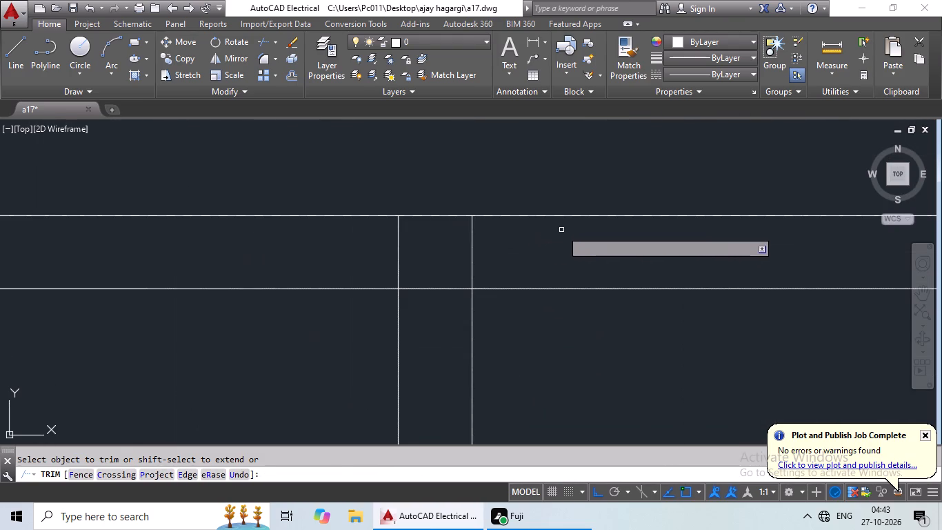
drag(563, 229, 359, 270)
drag(489, 240, 463, 259)
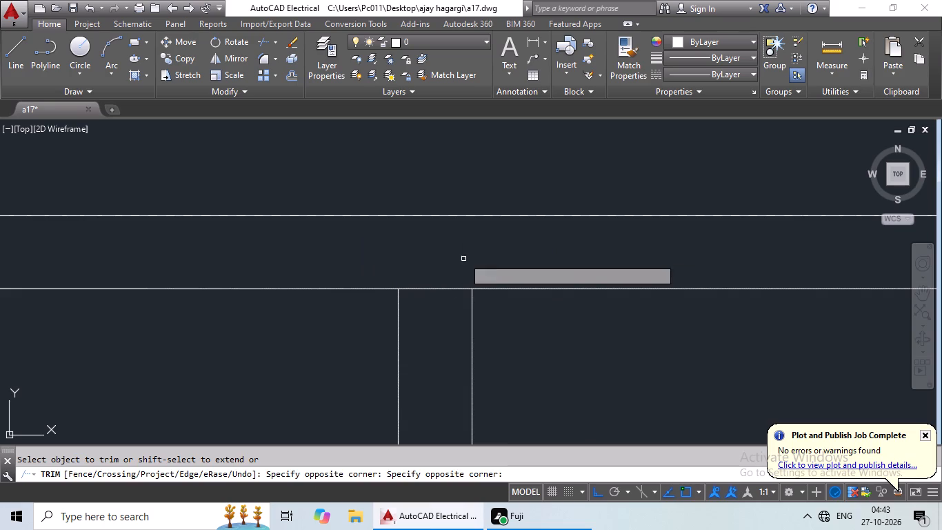
drag(453, 247, 431, 333)
drag(432, 329, 483, 317)
Trim the crossing lines where the central vertical partition intersects the southern horizontal partition.
scroll(543, 283, down, 4)
middle_drag(434, 308, 530, 311)
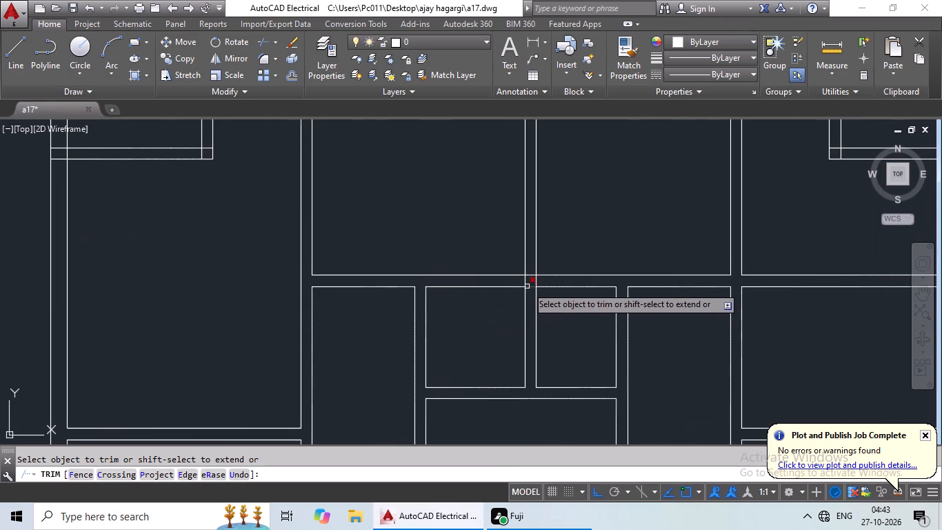
scroll(527, 286, up, 4)
drag(672, 239, 494, 277)
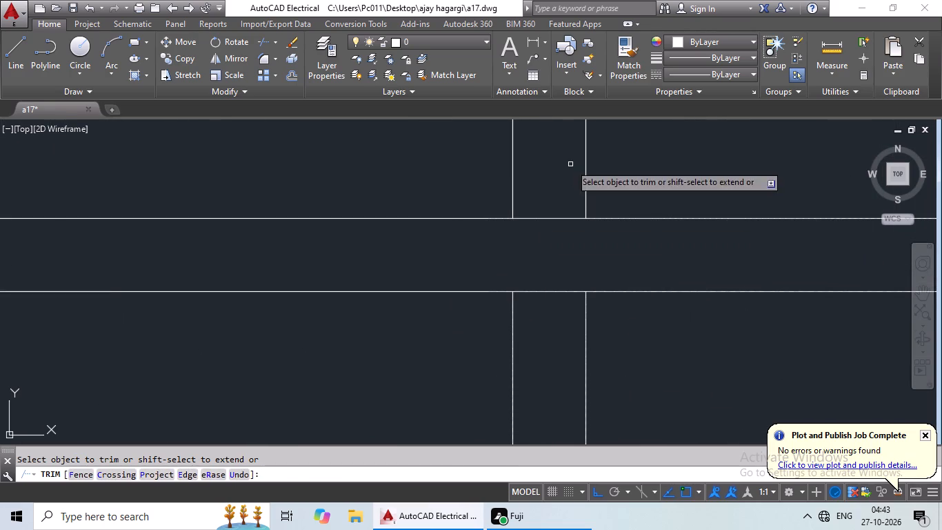
drag(570, 165, 539, 311)
Trim the crossing lines where the central vertical partition intersects the middle horizontal partition, north of the southern one.
scroll(577, 271, down, 4)
middle_drag(631, 304, 433, 200)
middle_click(432, 199)
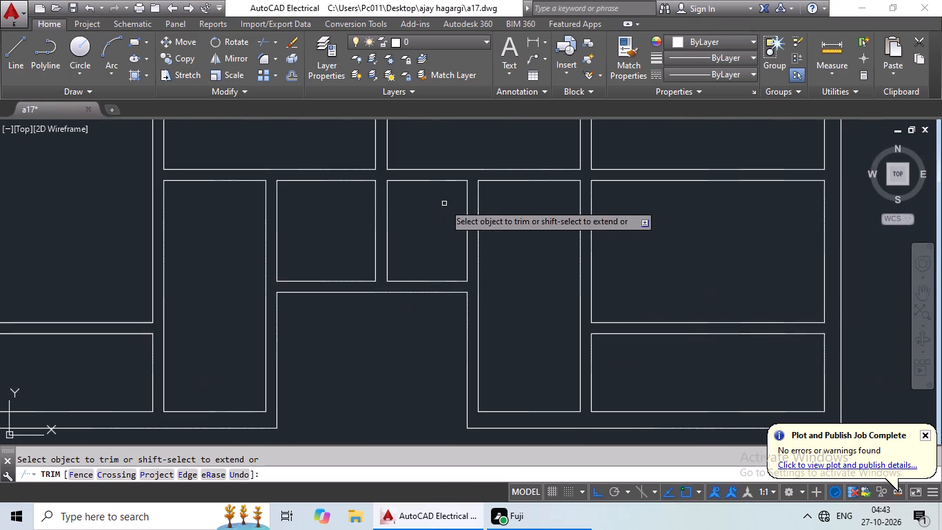
scroll(448, 210, down, 2)
middle_drag(478, 217, 409, 255)
scroll(472, 210, down, 1)
middle_drag(474, 193, 463, 219)
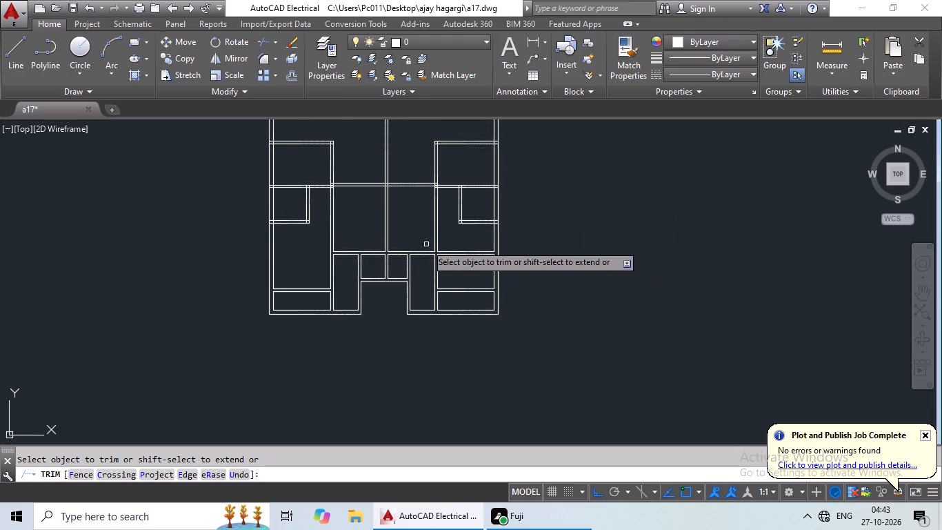
middle_drag(387, 197, 386, 201)
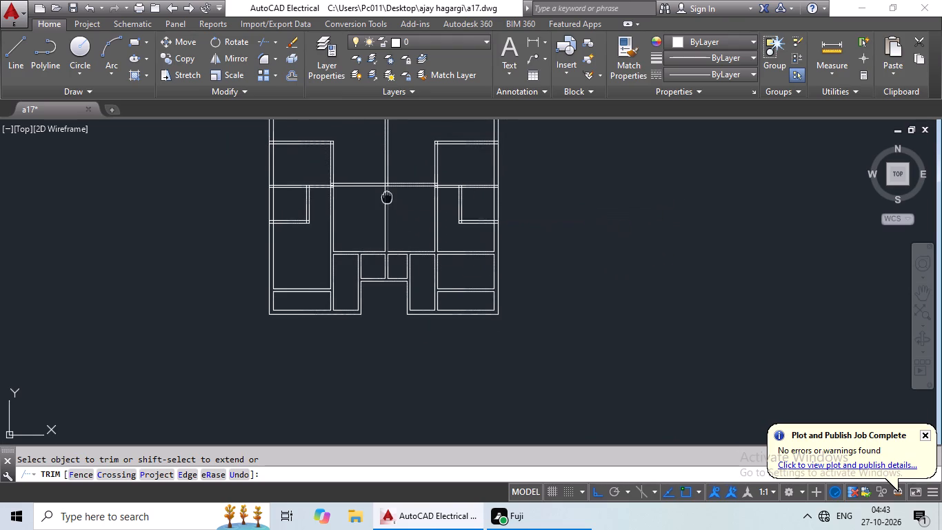
middle_drag(386, 201, 386, 212)
scroll(392, 189, up, 4)
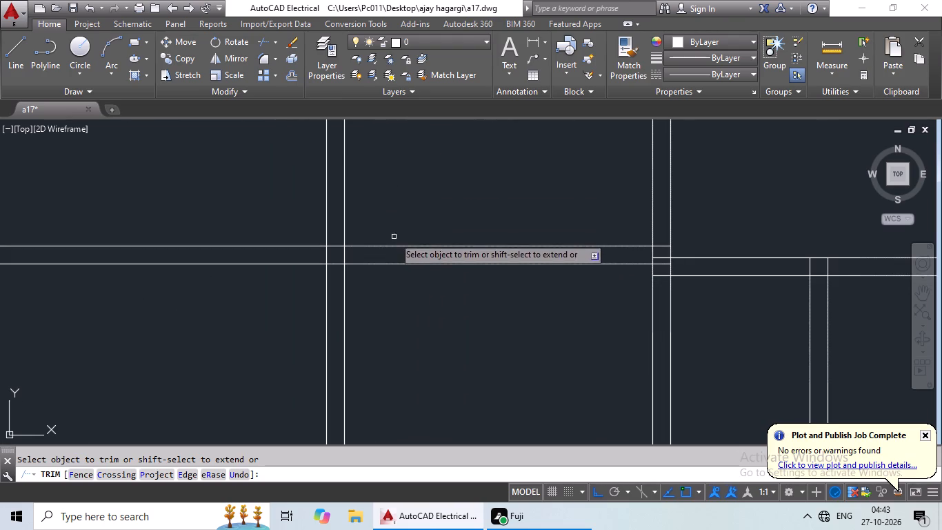
scroll(508, 240, down, 1)
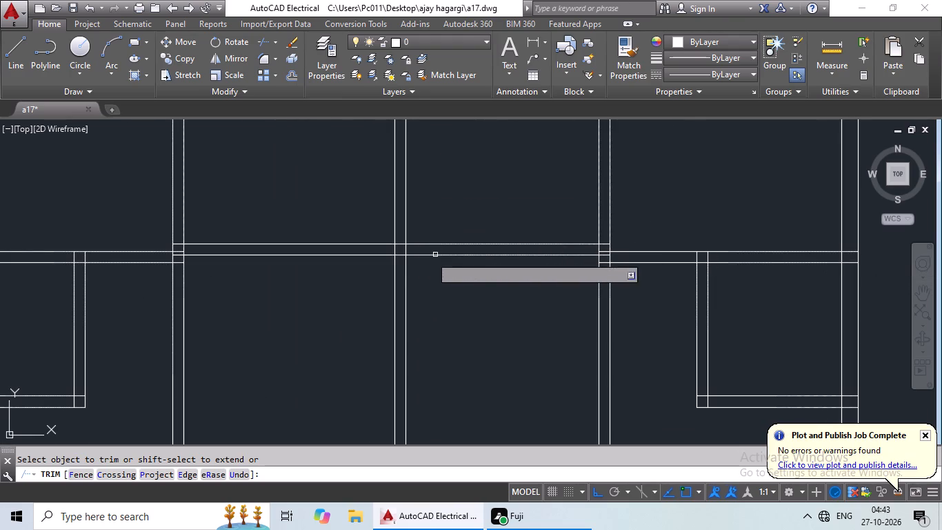
scroll(391, 252, up, 4)
drag(517, 224, 376, 239)
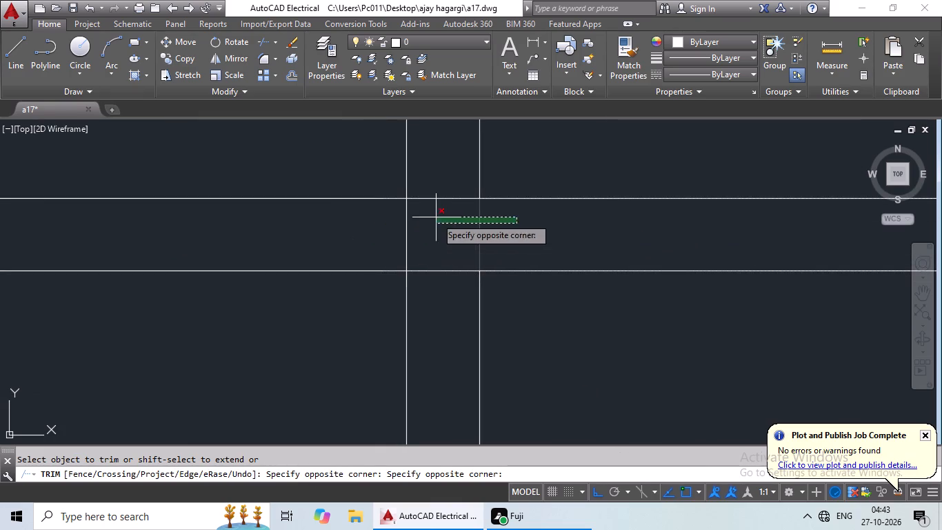
click(375, 235)
scroll(505, 204, down, 4)
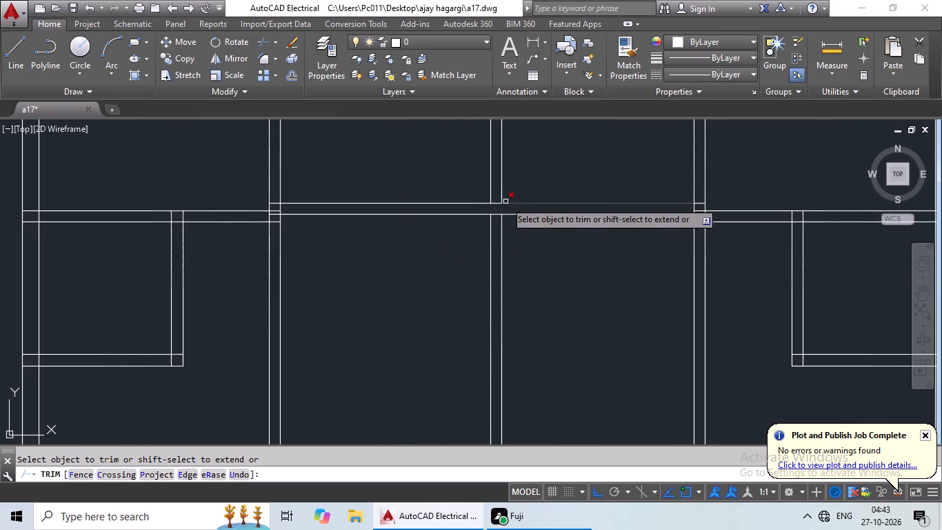
middle_drag(505, 200, 452, 206)
scroll(443, 207, up, 3)
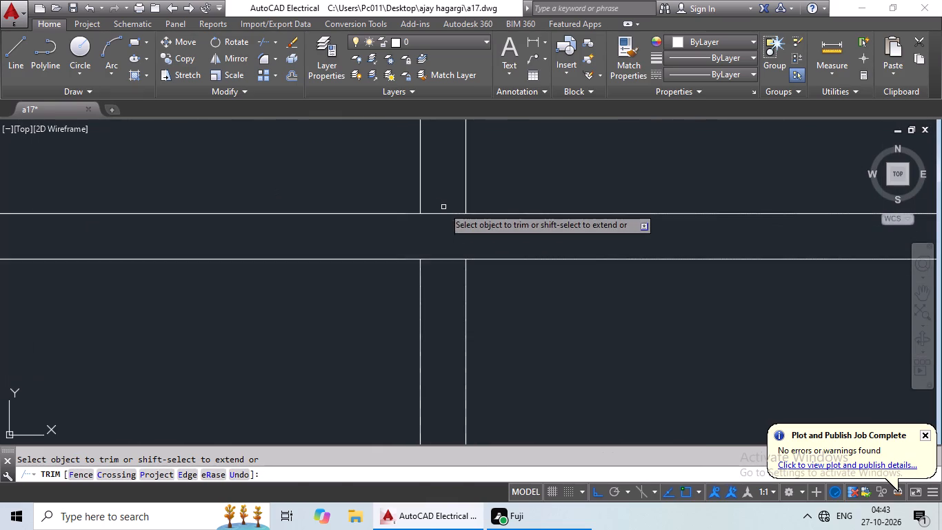
drag(446, 203, 435, 295)
click(437, 291)
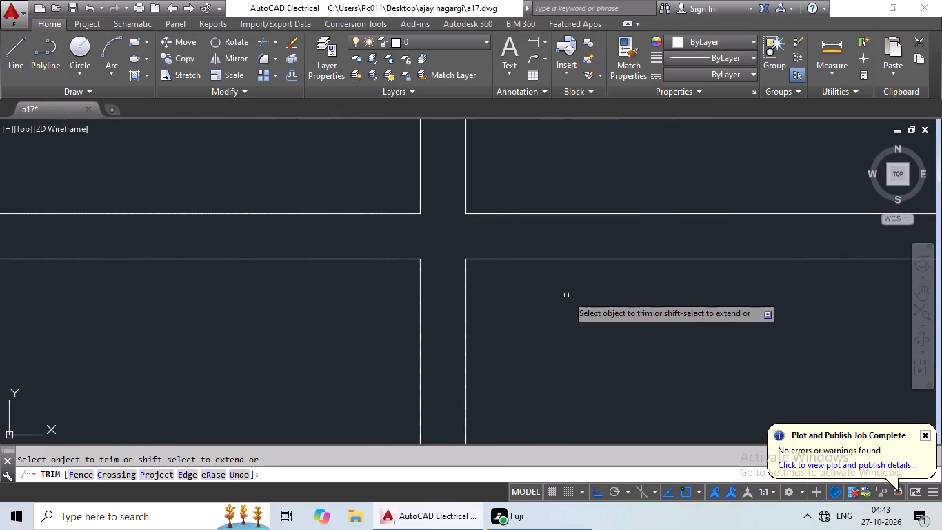
Trim the junction where the south wall of the small east room meets the outer east wall.
scroll(569, 295, down, 3)
middle_drag(625, 329, 348, 206)
scroll(378, 208, down, 2)
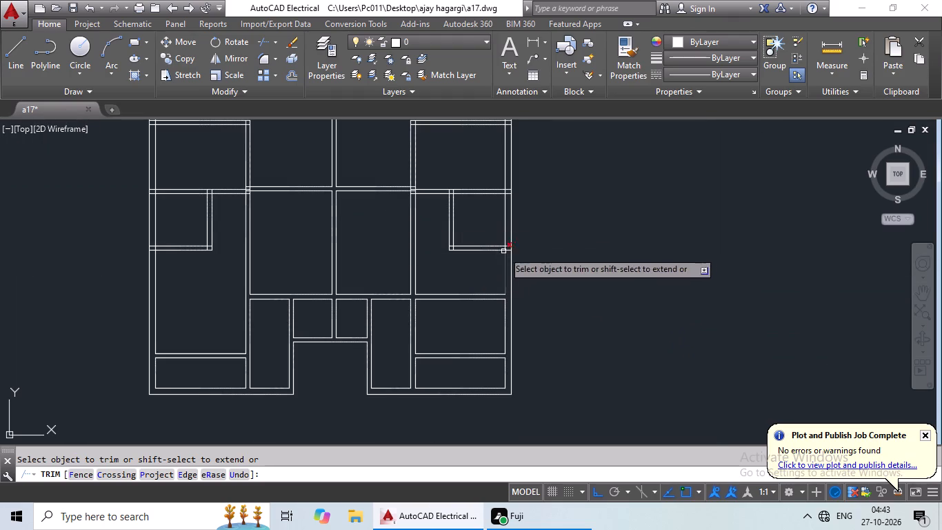
middle_drag(394, 273, 322, 279)
scroll(432, 259, up, 2)
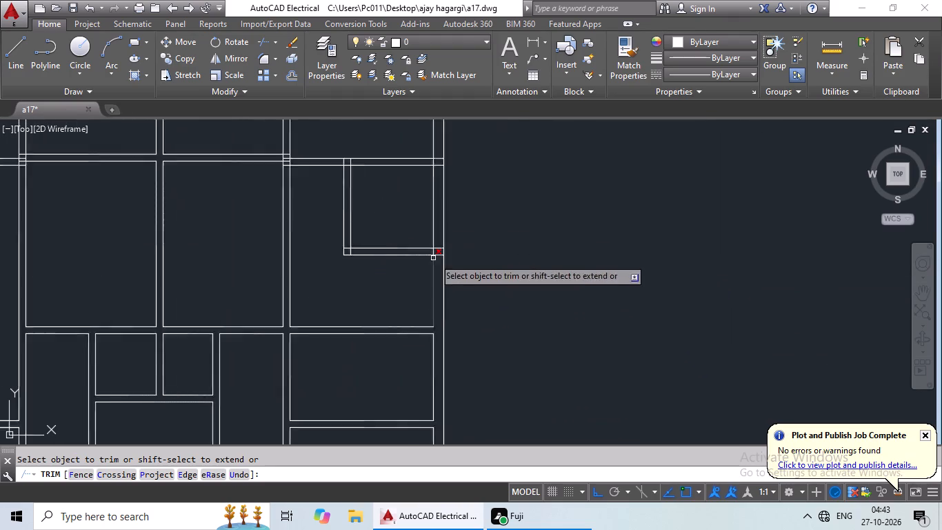
scroll(435, 257, up, 3)
drag(461, 169, 427, 273)
click(427, 273)
drag(442, 216, 378, 220)
drag(378, 221, 386, 222)
Trim the overlapping inner lines at the southwest corner of the small east room.
scroll(417, 220, down, 3)
middle_drag(341, 246, 381, 310)
scroll(320, 277, up, 5)
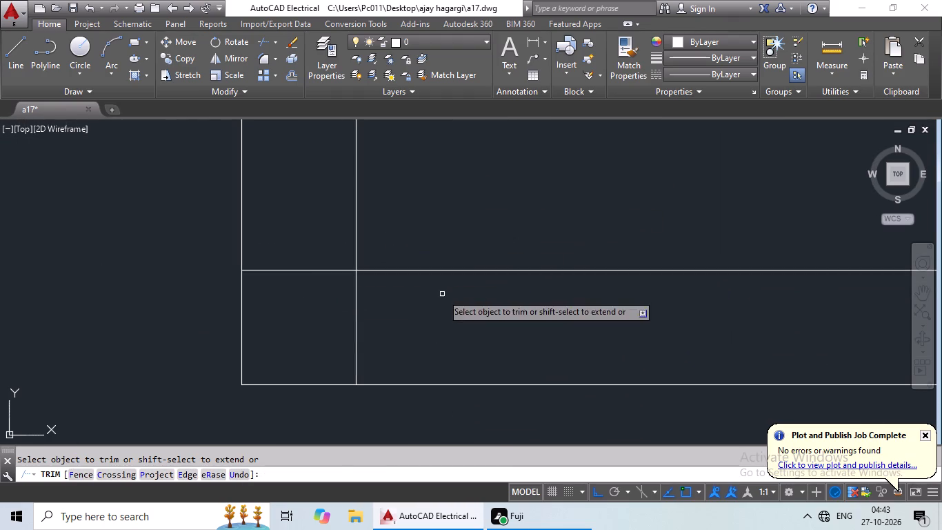
drag(442, 294, 333, 334)
click(335, 332)
drag(328, 223, 301, 328)
drag(301, 324, 310, 324)
Trim the junction where the north wall of the small east room meets the outer east wall.
scroll(447, 245, down, 2)
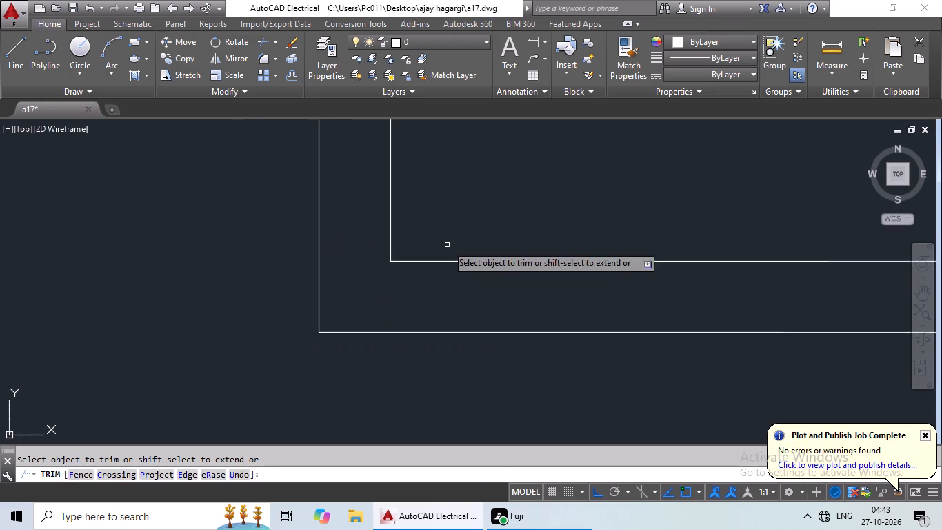
scroll(447, 245, down, 2)
middle_drag(498, 193, 325, 431)
scroll(482, 257, up, 3)
drag(491, 230, 485, 264)
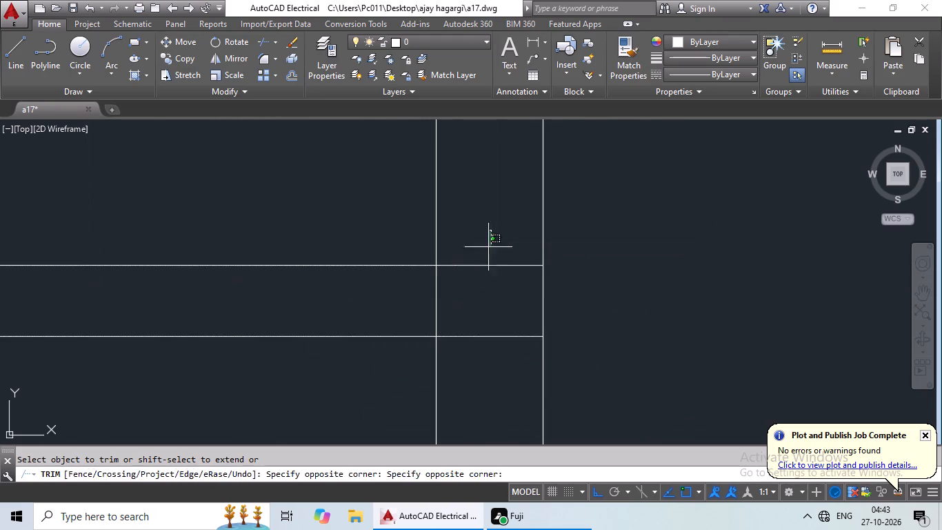
drag(485, 264, 462, 372)
drag(462, 372, 468, 362)
drag(493, 295, 396, 313)
drag(397, 315, 446, 313)
Trim the junction where the small east room's west wall meets its north wall.
scroll(520, 306, down, 5)
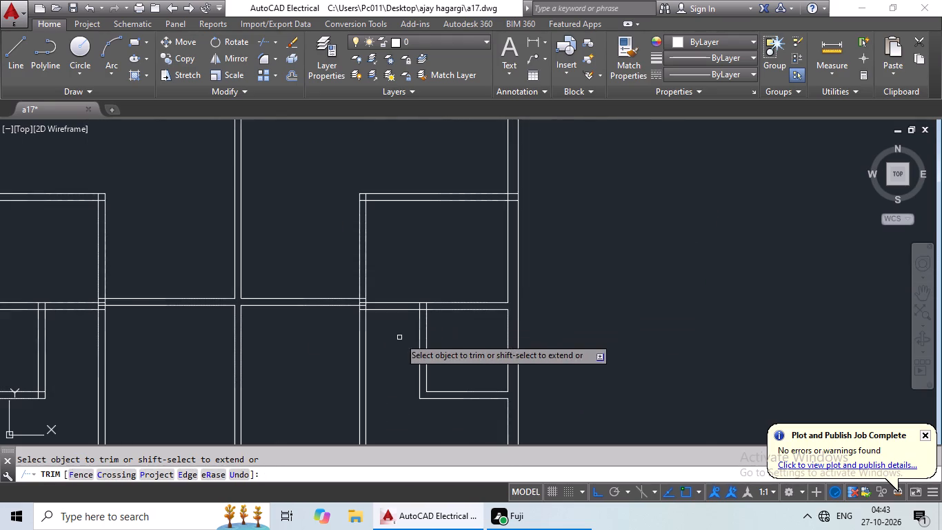
scroll(428, 308, up, 5)
drag(473, 284, 305, 304)
drag(305, 304, 321, 312)
drag(363, 317, 353, 371)
click(354, 369)
Trim the overlapping lines where the east vertical partition crosses the two offset middle horizontal partitions.
scroll(374, 350, down, 5)
scroll(328, 354, up, 4)
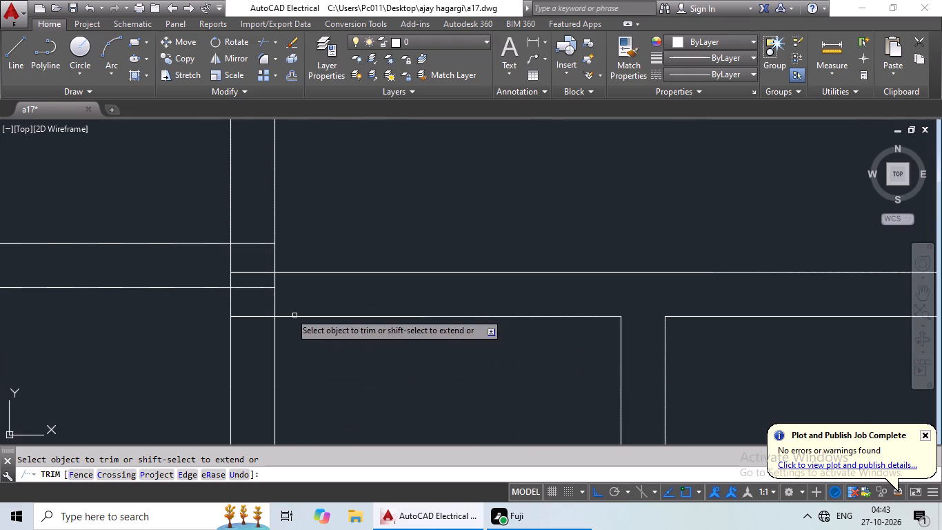
scroll(268, 305, up, 2)
drag(251, 141, 205, 346)
drag(377, 265, 270, 287)
scroll(277, 284, down, 2)
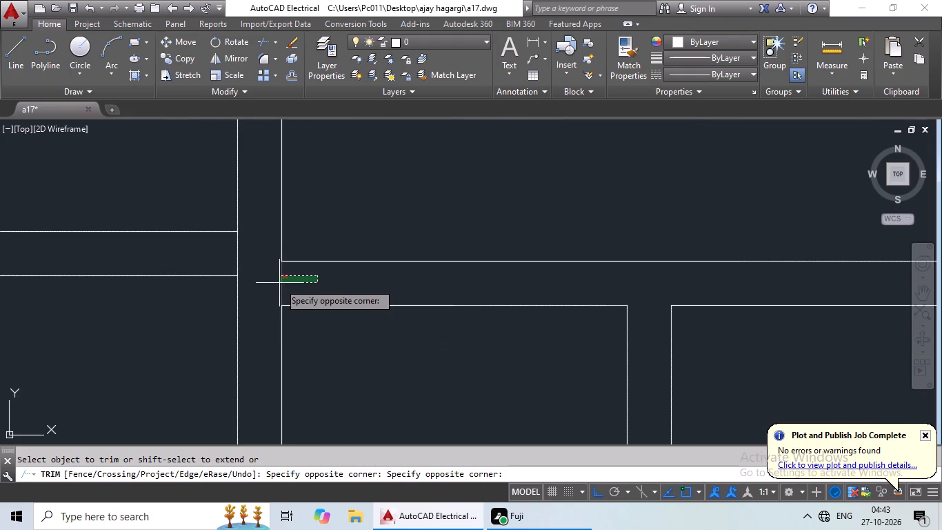
click(274, 288)
scroll(250, 255, up, 3)
drag(268, 242, 164, 266)
drag(164, 266, 208, 268)
Trim the matching overlaps where the west vertical partition crosses the two offset middle horizontal partitions.
scroll(241, 263, down, 5)
middle_drag(217, 315, 308, 286)
scroll(285, 297, down, 2)
middle_drag(222, 304, 346, 297)
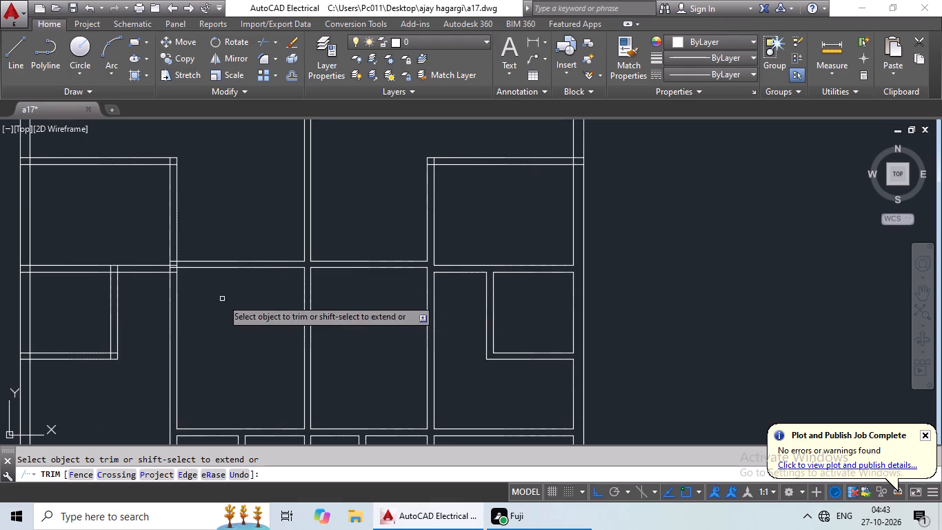
middle_drag(221, 299, 372, 289)
scroll(322, 256, up, 4)
drag(332, 210, 317, 303)
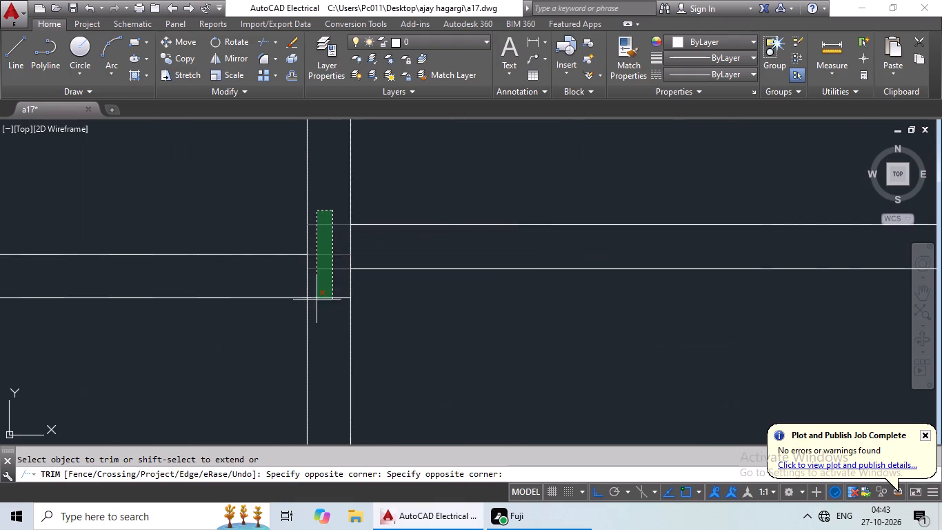
drag(317, 303, 314, 332)
drag(377, 238, 343, 251)
drag(343, 251, 347, 260)
drag(340, 265, 289, 279)
drag(289, 279, 309, 277)
Trim the overlapping inner lines at the southeast corner of the small west room.
scroll(339, 264, down, 4)
middle_drag(325, 293, 393, 266)
scroll(342, 343, up, 4)
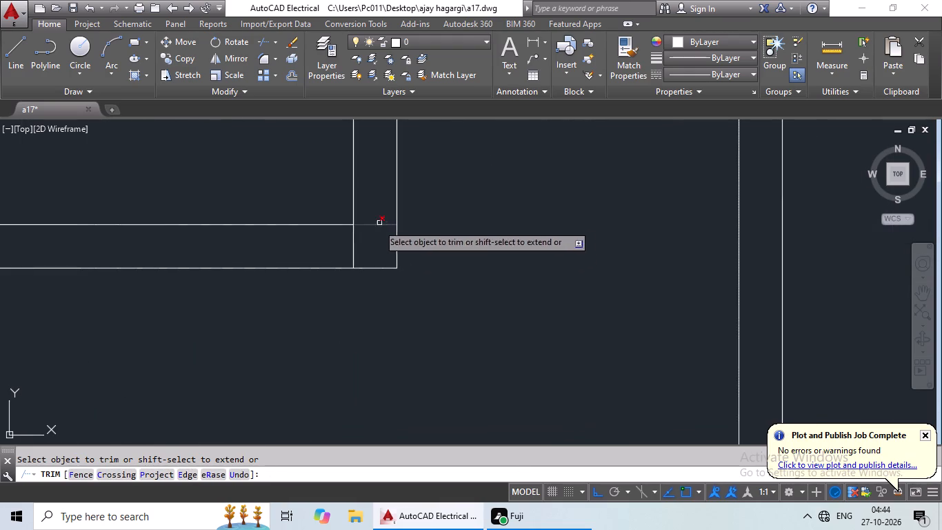
scroll(370, 229, up, 4)
drag(402, 172, 320, 306)
drag(320, 304, 342, 288)
drag(383, 239, 248, 322)
click(248, 322)
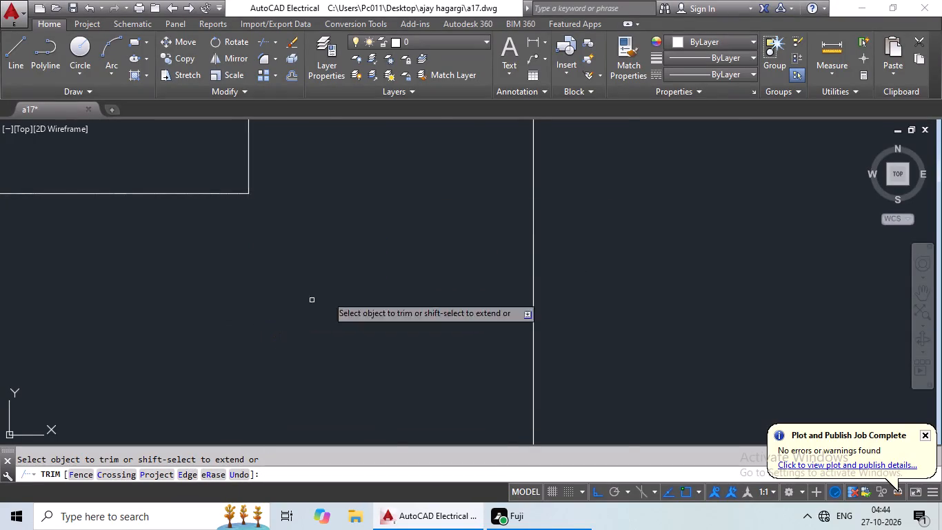
Trim the overlapping lines where the small west room's south wall meets the west outer wall.
scroll(372, 268, down, 5)
middle_drag(326, 280, 686, 277)
scroll(392, 273, up, 3)
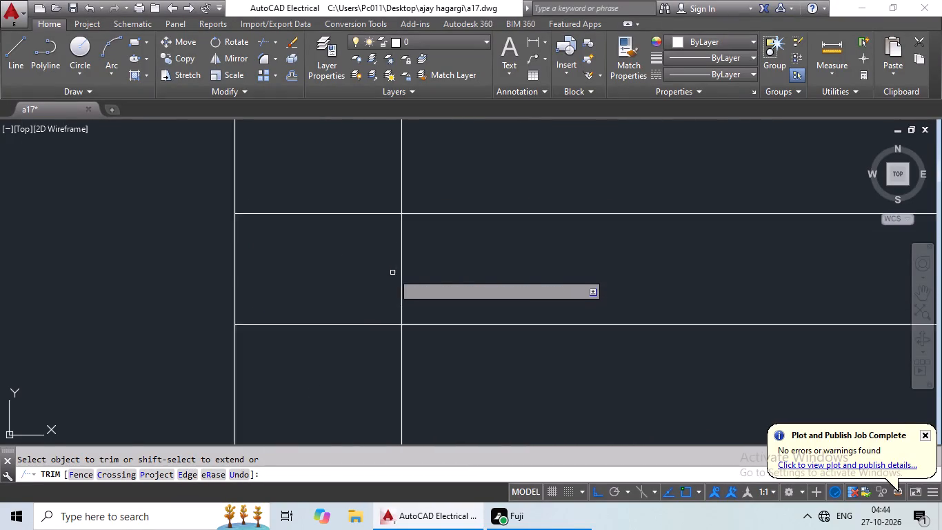
scroll(392, 273, up, 1)
drag(366, 124, 251, 386)
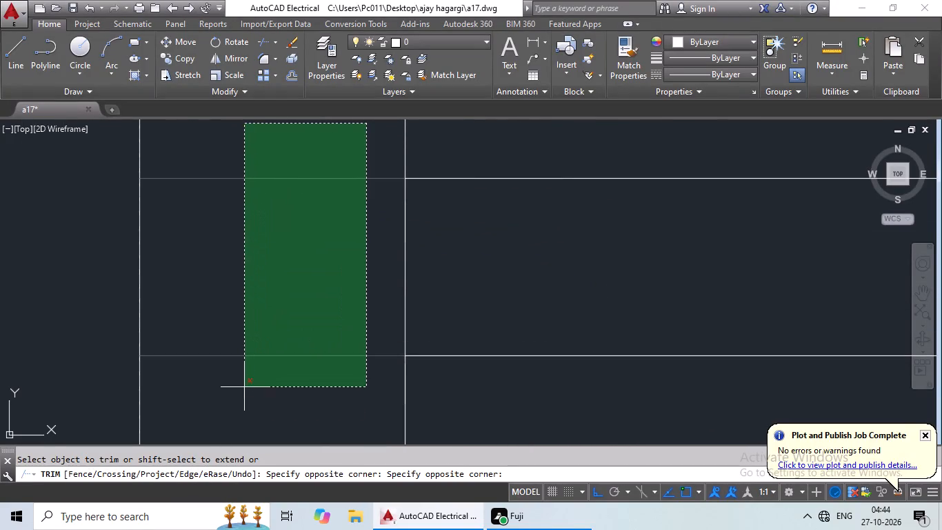
drag(549, 246, 386, 295)
click(400, 292)
Trim the overlapping lines where the small west room's north wall meets the west outer wall.
scroll(414, 292, down, 5)
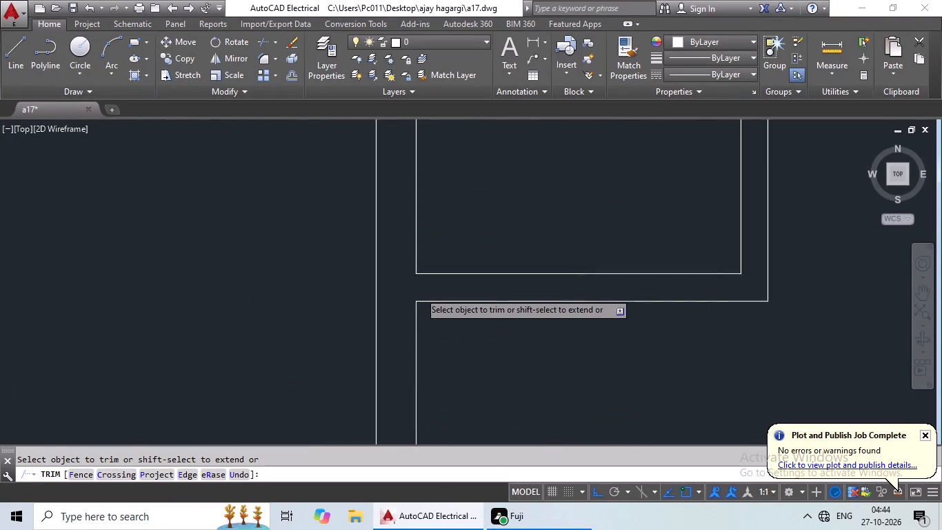
middle_drag(456, 277, 402, 380)
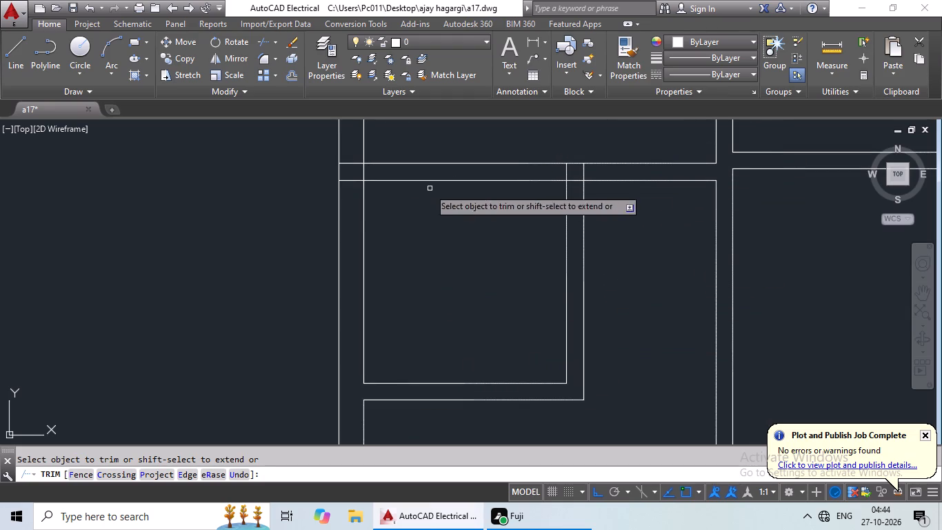
scroll(376, 178, up, 4)
middle_drag(368, 248, 376, 271)
middle_drag(417, 230, 450, 264)
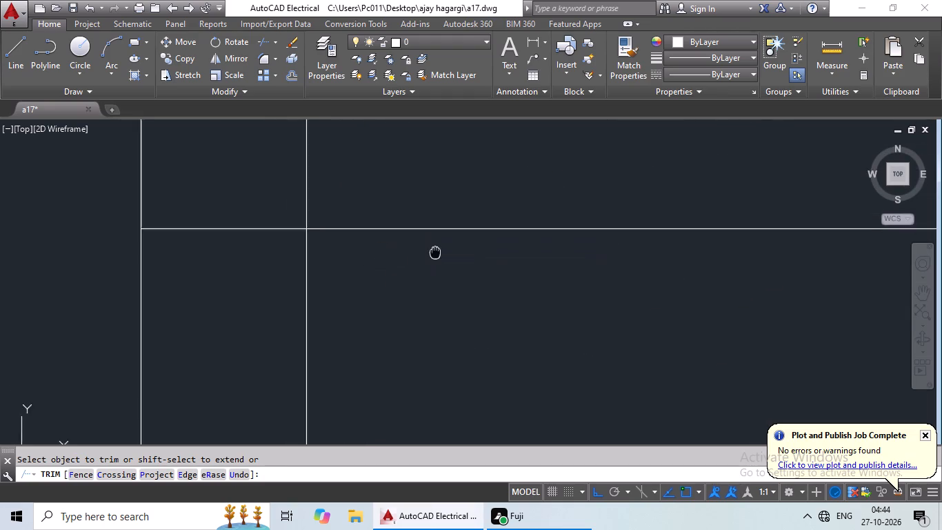
middle_drag(450, 264, 632, 366)
drag(468, 203, 402, 393)
drag(653, 275, 497, 304)
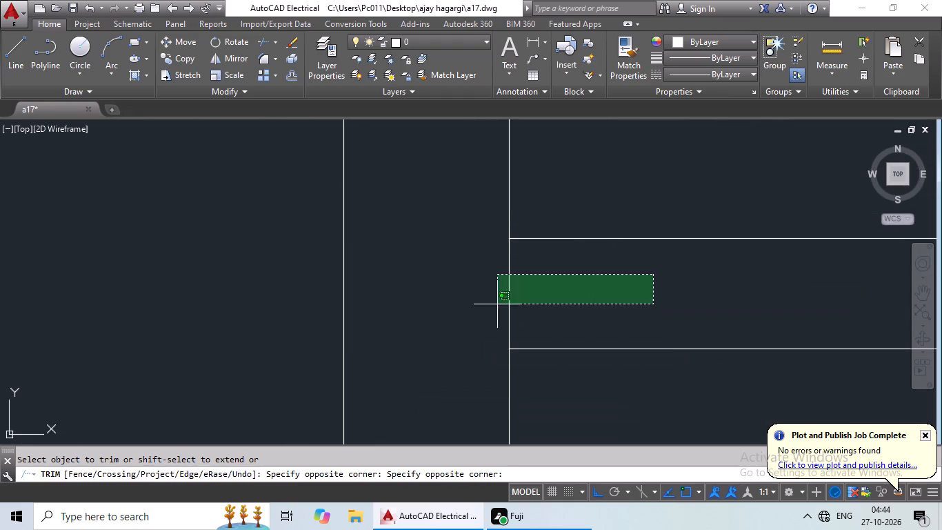
drag(497, 304, 437, 316)
drag(437, 317, 456, 311)
Trim the junction where the small west room's east wall meets its north wall.
scroll(590, 276, down, 6)
middle_drag(603, 296, 442, 296)
scroll(539, 280, up, 2)
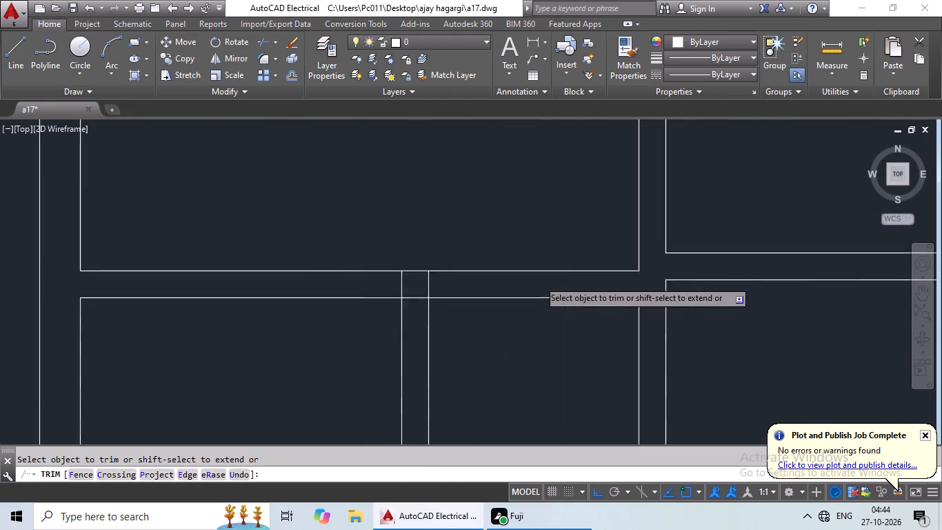
scroll(539, 280, up, 3)
drag(537, 274, 83, 290)
drag(228, 275, 214, 364)
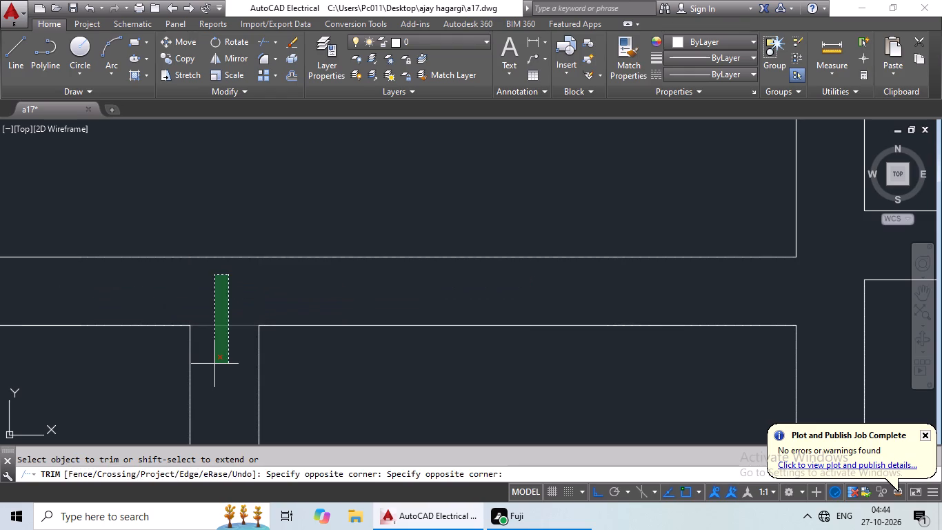
drag(214, 364, 214, 364)
drag(214, 364, 243, 351)
Trim the junction of the east outer wall and the north wall of the room directly north of the small east room.
scroll(283, 315, down, 6)
middle_drag(352, 254, 403, 190)
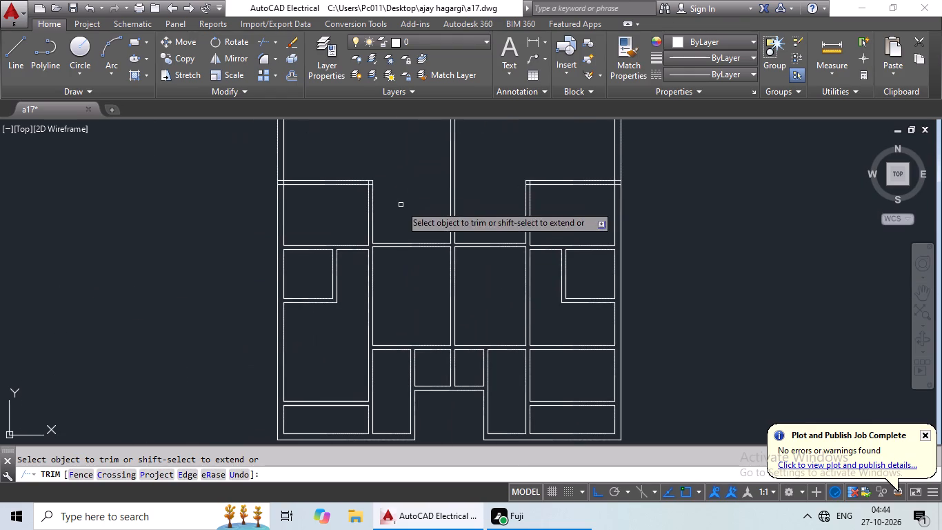
middle_drag(541, 192, 458, 193)
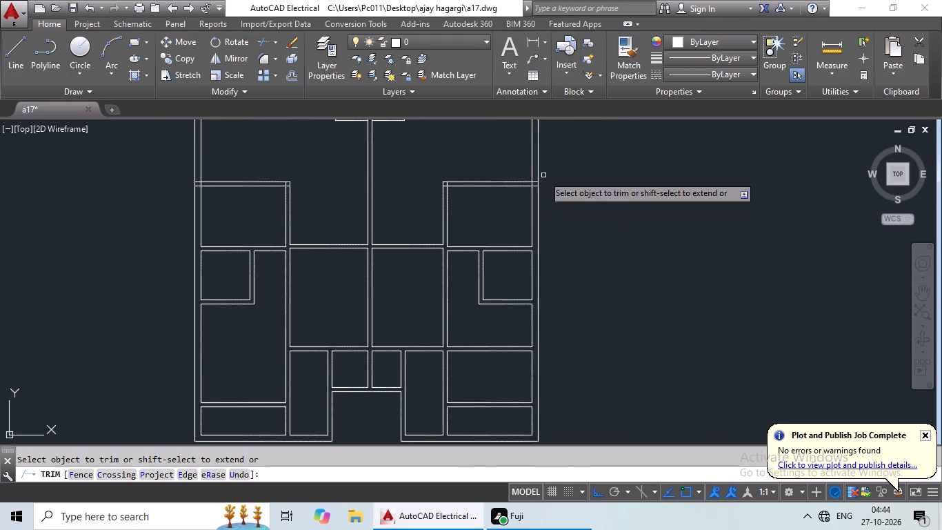
scroll(543, 175, up, 4)
scroll(500, 226, up, 2)
drag(485, 186, 463, 320)
drag(463, 318, 468, 281)
drag(470, 224, 390, 255)
drag(390, 255, 464, 254)
Trim the overlapping inner lines at the northwest corner of the room directly north of the small east room.
scroll(506, 247, down, 5)
middle_drag(403, 293, 445, 281)
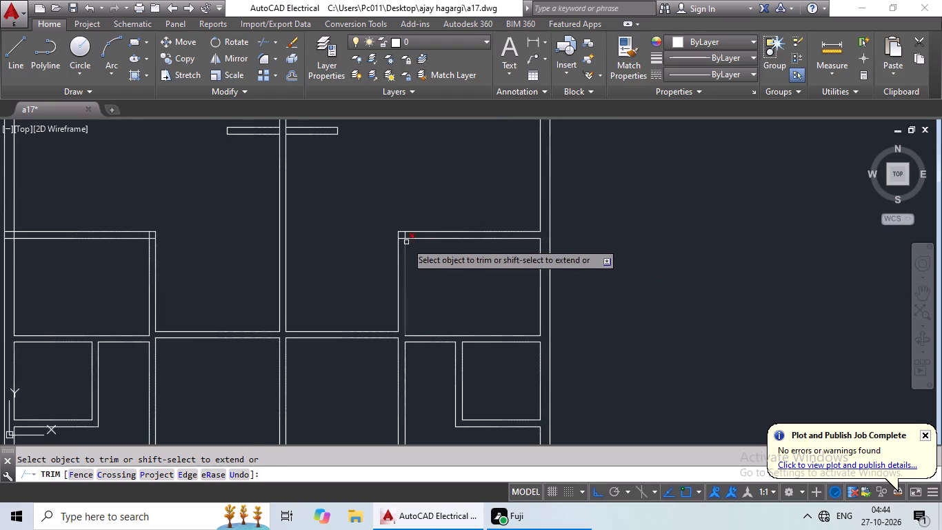
scroll(406, 242, up, 5)
drag(418, 161, 371, 177)
drag(374, 161, 350, 203)
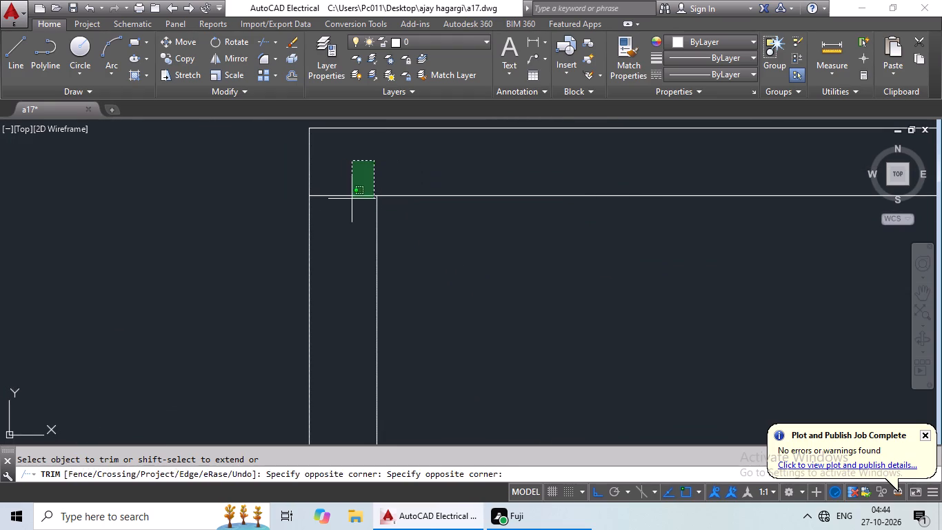
drag(350, 203, 336, 233)
drag(336, 233, 342, 232)
scroll(422, 211, down, 4)
click(412, 222)
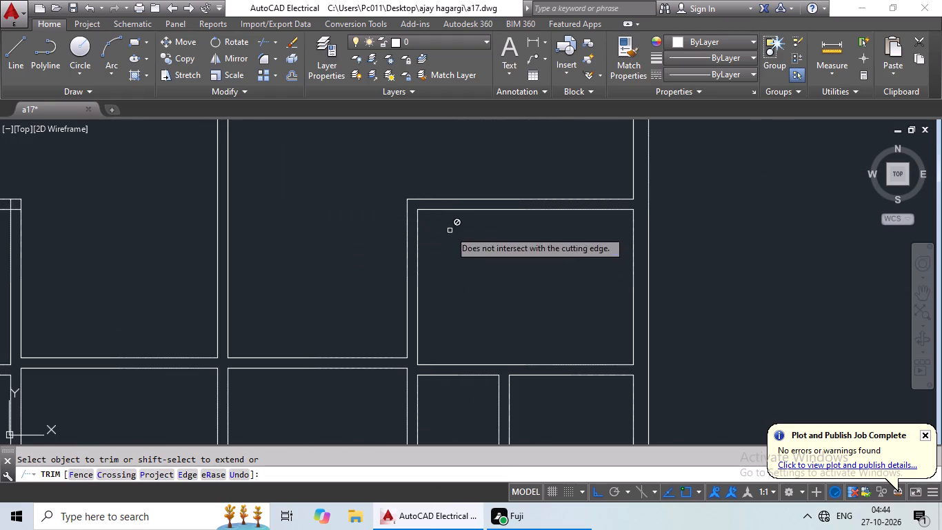
Trim the overlapping inner lines at the northeast corner of the matching room north of the small west room.
middle_drag(473, 235, 497, 168)
middle_drag(258, 256, 515, 275)
middle_drag(335, 222, 399, 296)
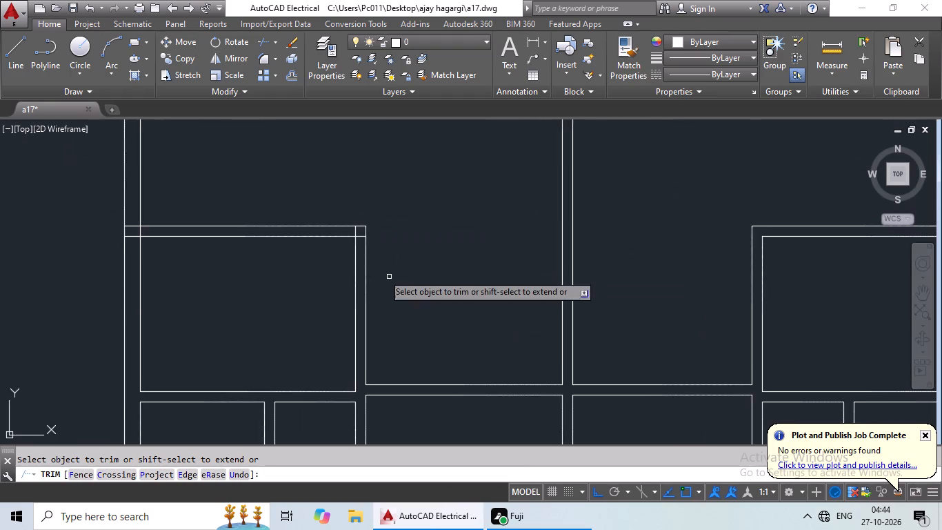
scroll(361, 235, up, 8)
drag(361, 200, 325, 408)
drag(325, 408, 358, 347)
drag(370, 228, 77, 252)
Trim the junction where that west room's north wall meets the west outer wall.
scroll(280, 255, down, 6)
middle_drag(212, 304, 529, 298)
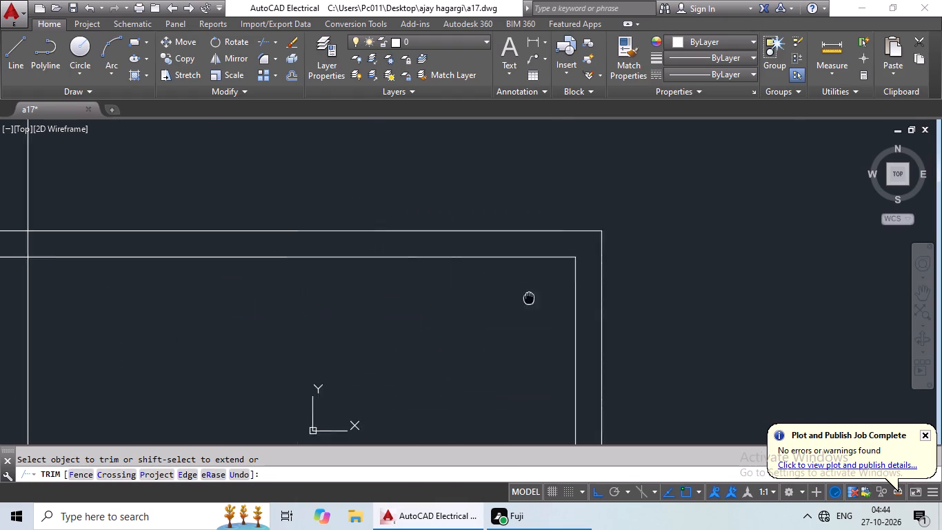
middle_drag(529, 298, 545, 295)
middle_drag(337, 303, 692, 306)
scroll(409, 246, up, 2)
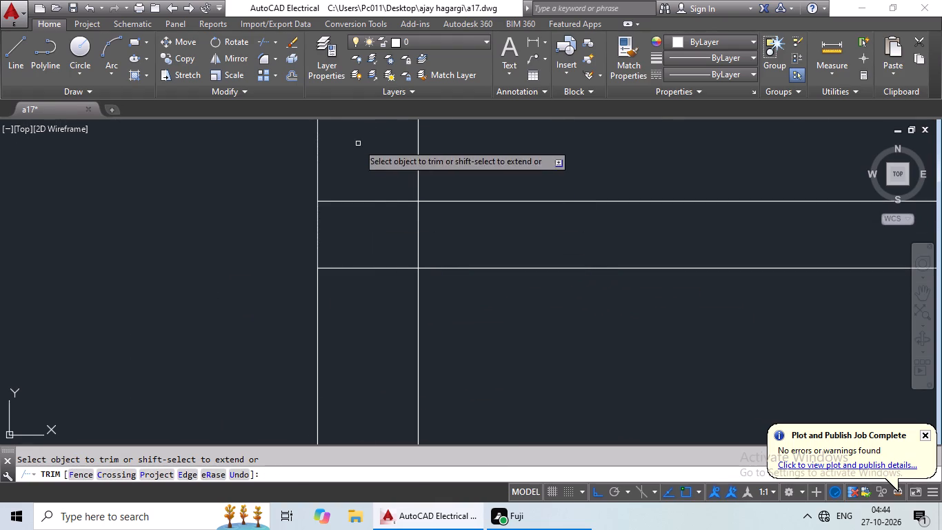
drag(362, 144, 365, 324)
drag(365, 324, 369, 315)
drag(479, 217, 379, 238)
drag(380, 237, 390, 234)
Trim the central vertical partition's lines where they cross the short freestanding horizontal wall.
scroll(424, 216, down, 2)
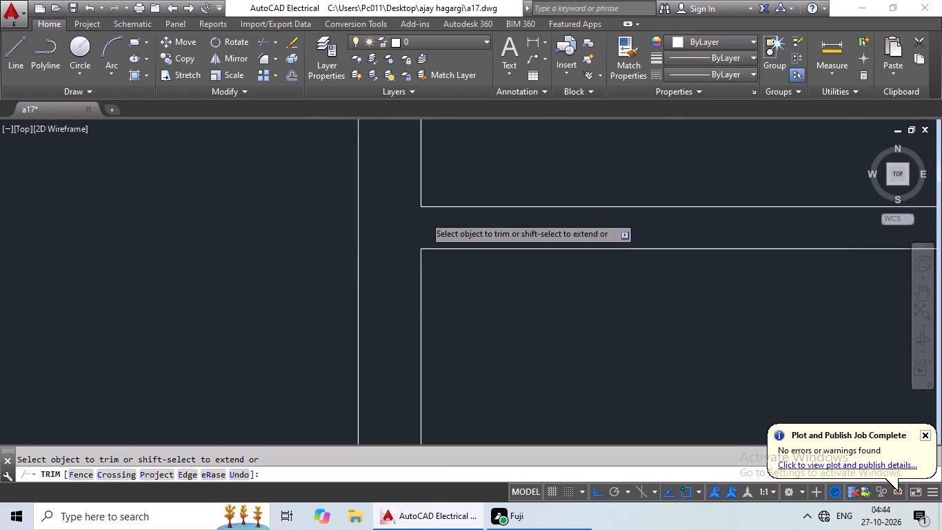
scroll(424, 216, down, 2)
middle_drag(451, 320, 471, 242)
scroll(501, 253, down, 3)
middle_drag(510, 257, 380, 303)
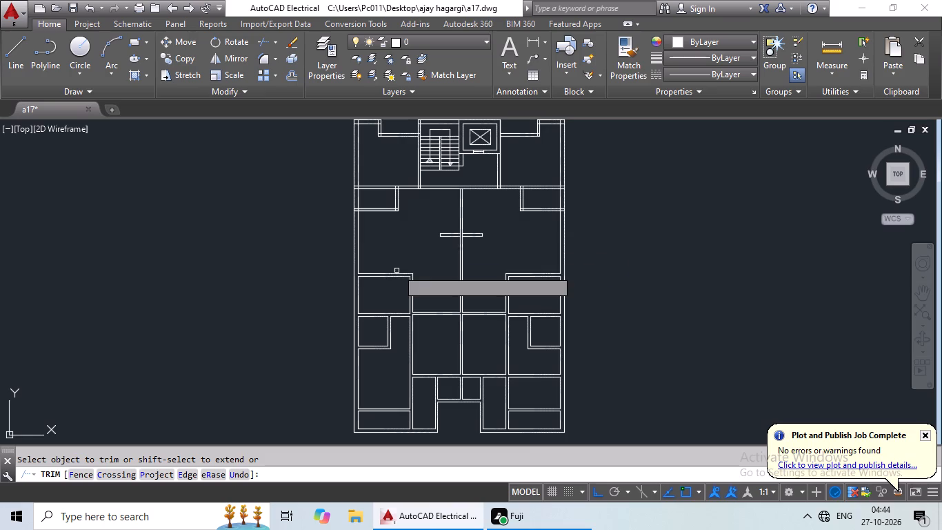
scroll(465, 237, up, 7)
drag(460, 196, 358, 199)
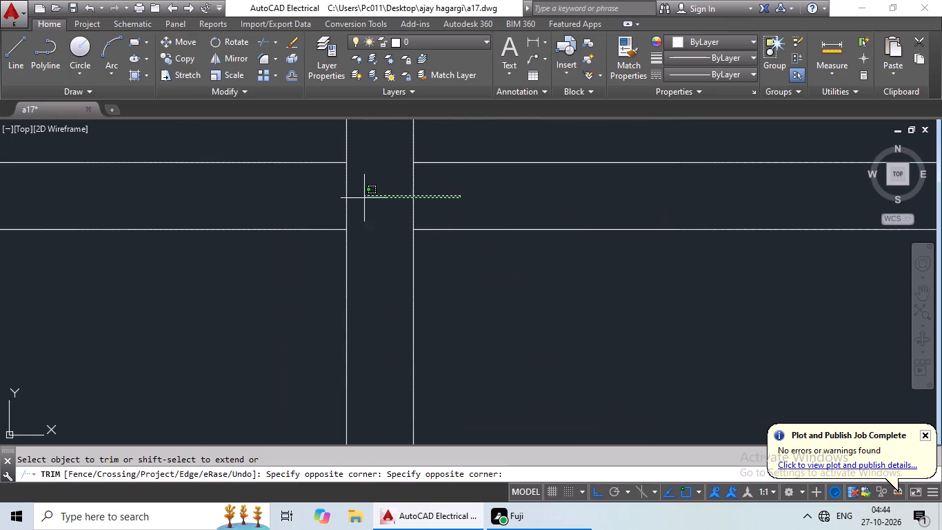
drag(358, 199, 301, 211)
Trim the junction of the east outer wall and the south wall of the small east room below the long horizontal wall.
scroll(398, 224, down, 4)
middle_drag(434, 277, 464, 226)
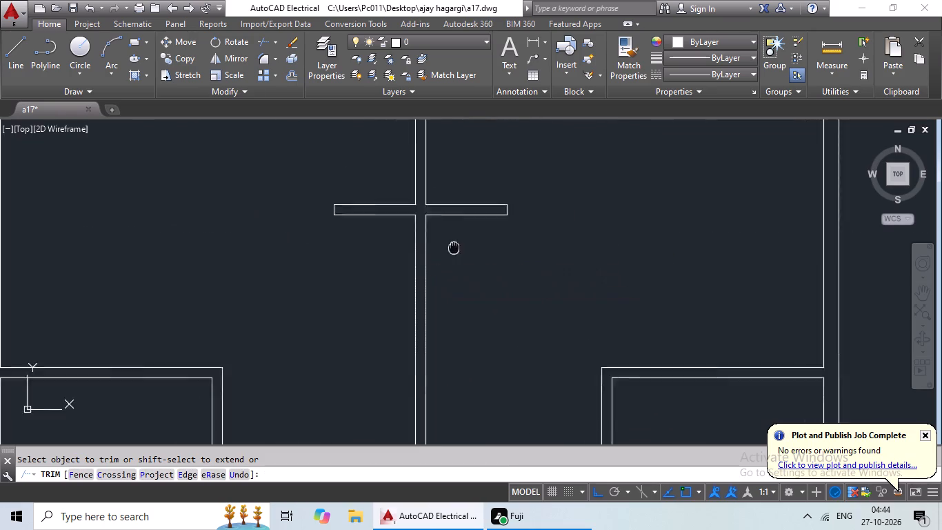
scroll(468, 228, down, 2)
middle_drag(477, 246, 441, 286)
middle_drag(471, 215, 401, 246)
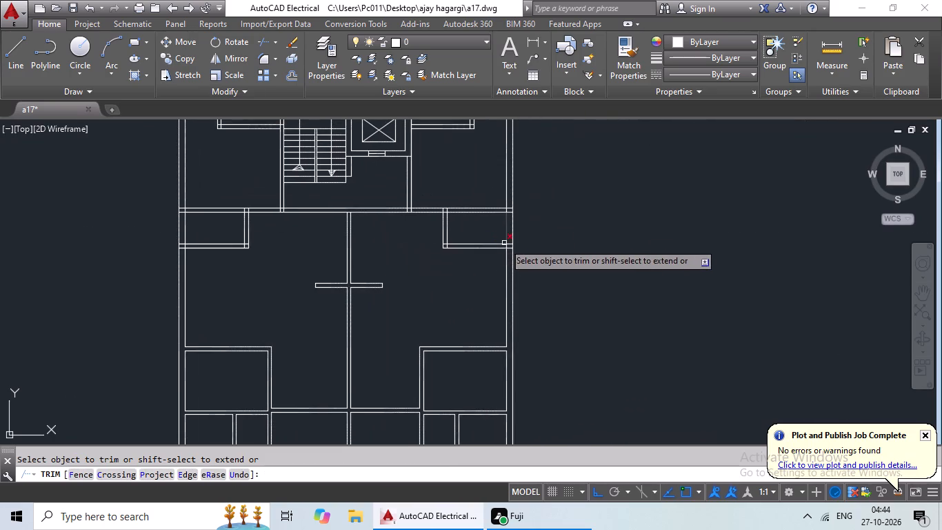
scroll(511, 246, up, 5)
drag(505, 196, 484, 305)
drag(484, 304, 486, 290)
drag(490, 218, 448, 235)
drag(448, 235, 460, 238)
Trim the overlapping inner lines at the southwest corner of the small east room below the long horizontal wall.
scroll(475, 238, down, 3)
middle_drag(387, 253, 565, 288)
scroll(503, 266, up, 4)
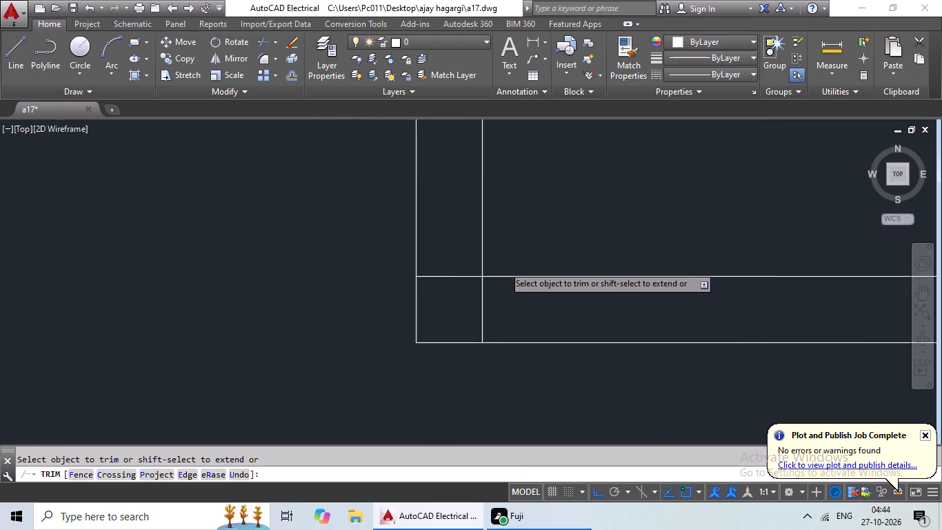
scroll(503, 266, up, 1)
drag(541, 300, 433, 327)
click(433, 327)
drag(427, 199, 400, 352)
drag(401, 349, 410, 347)
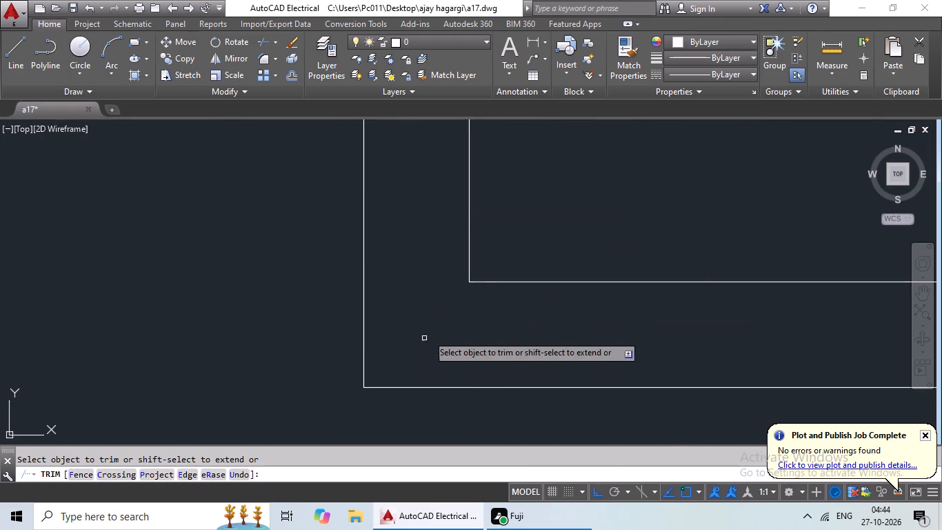
Trim the overlapping lines where the long horizontal wall south of the staircase meets the east outer wall.
scroll(439, 323, down, 4)
middle_drag(483, 280, 234, 373)
scroll(482, 249, up, 3)
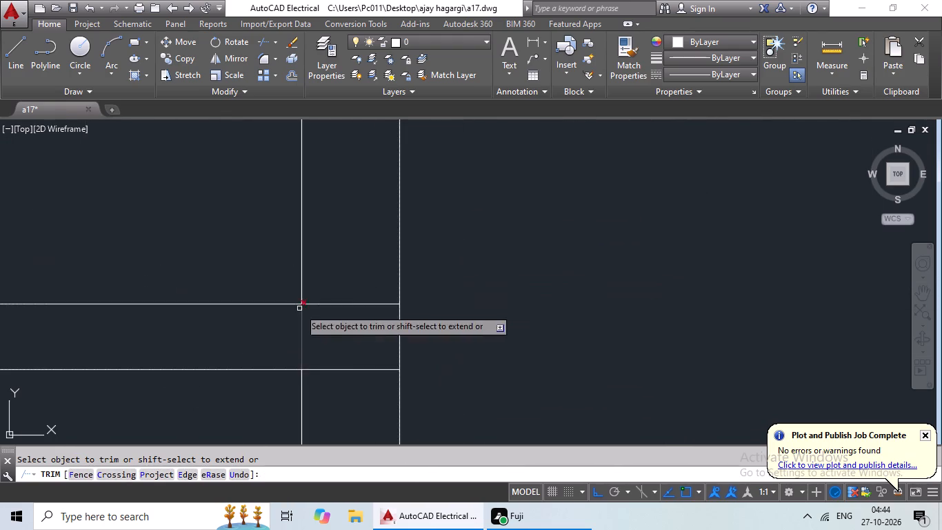
drag(366, 251, 357, 379)
click(357, 379)
drag(383, 315, 252, 338)
drag(252, 338, 281, 338)
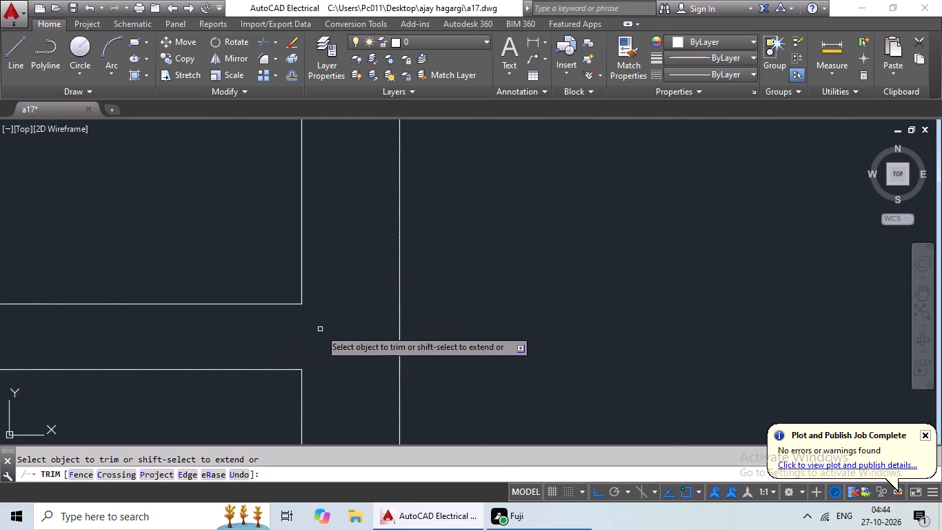
Trim the junction where the small upper east room's west wall meets the long horizontal wall south of the staircase.
scroll(314, 326, down, 1)
middle_drag(259, 334, 392, 325)
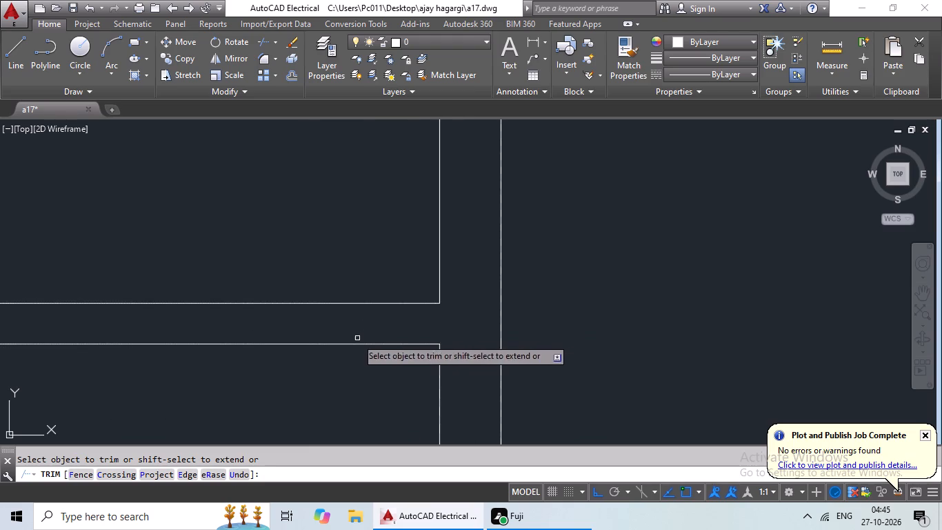
scroll(258, 345, down, 3)
middle_drag(269, 339, 401, 333)
scroll(337, 323, up, 4)
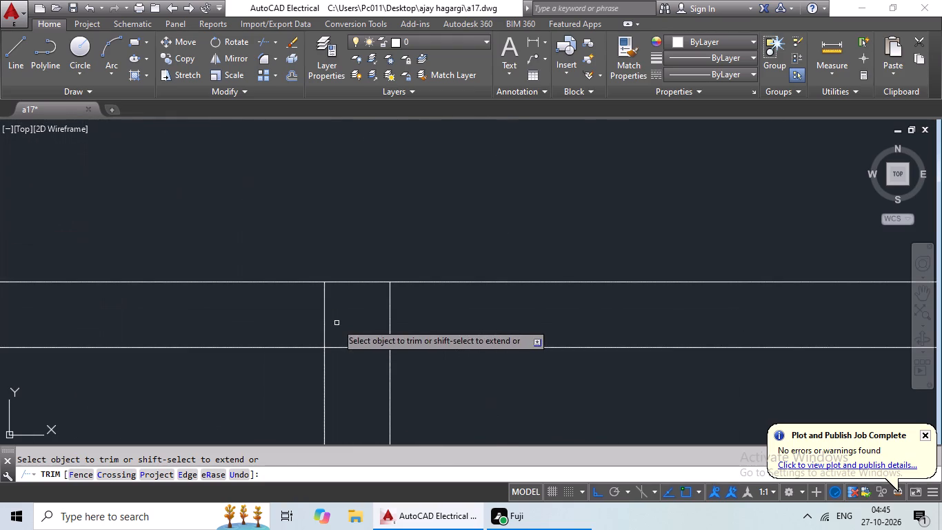
scroll(337, 323, up, 1)
drag(443, 311, 305, 321)
click(305, 321)
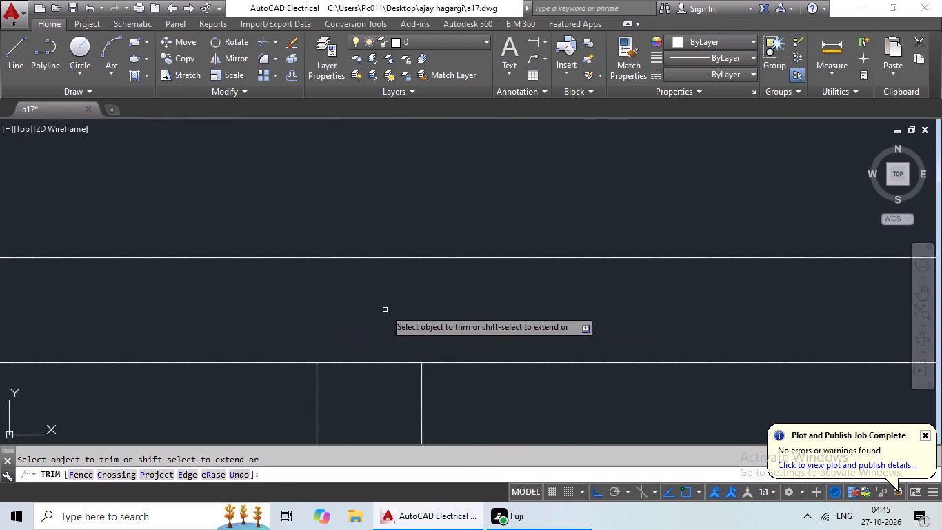
drag(385, 309, 359, 386)
click(359, 386)
Trim the junction where the vertical partition below the lift meets the long horizontal wall.
scroll(403, 358, down, 5)
middle_drag(339, 396, 421, 359)
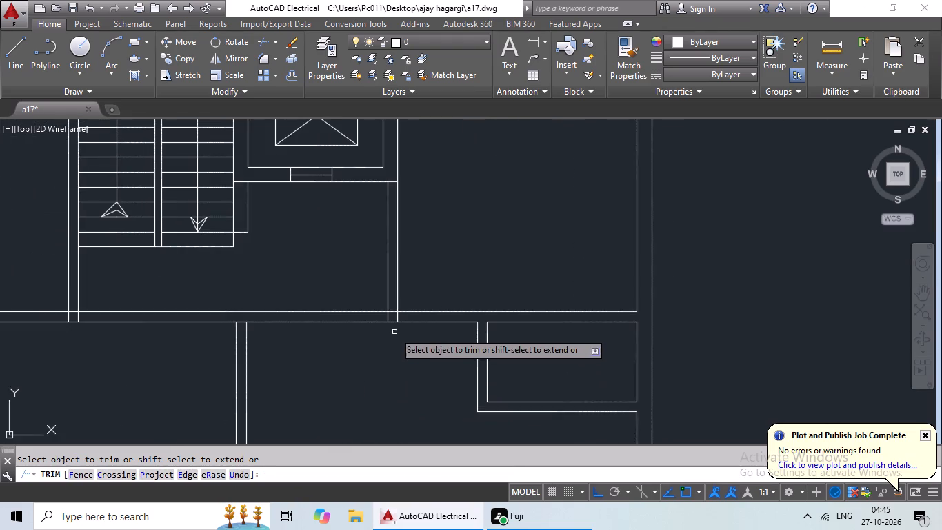
scroll(398, 317, up, 5)
drag(504, 303, 166, 318)
click(166, 318)
drag(293, 209, 294, 215)
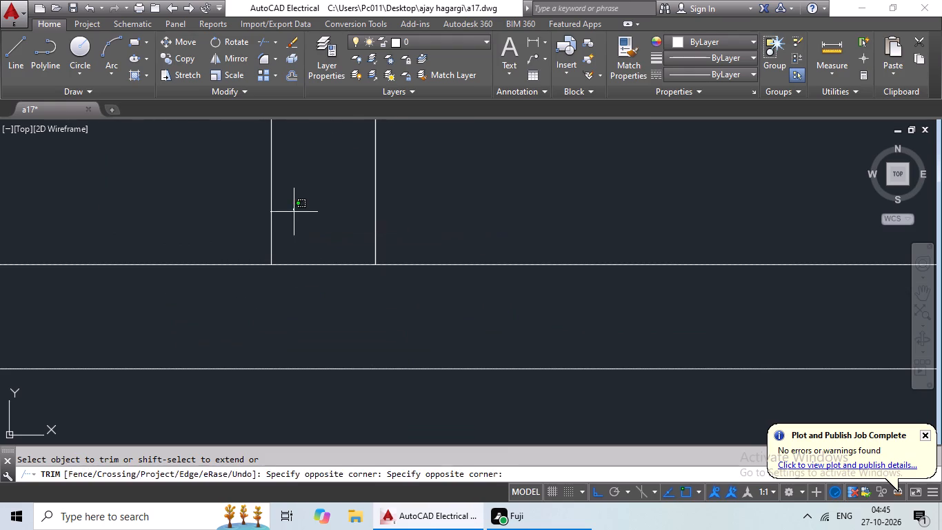
drag(294, 215, 285, 306)
drag(285, 307, 302, 307)
Trim the long horizontal wall's lower line between the two lines of the central vertical partition.
scroll(346, 293, down, 5)
middle_drag(326, 360, 503, 315)
scroll(370, 260, up, 3)
drag(370, 223, 363, 265)
click(363, 265)
Trim the overlapping inner lines at the southeast corner of the small west room below the long horizontal wall.
scroll(385, 255, down, 5)
middle_drag(423, 283, 454, 246)
scroll(280, 253, up, 4)
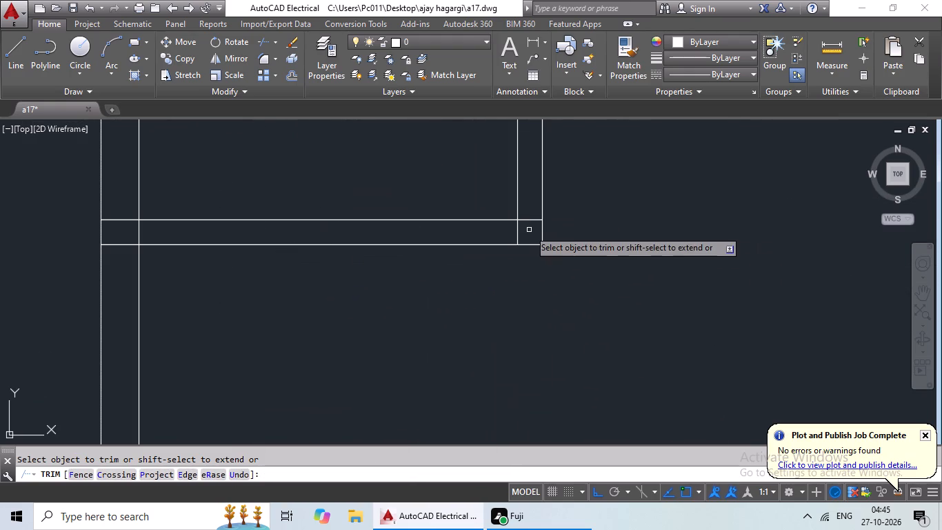
scroll(525, 228, up, 4)
drag(552, 125, 472, 269)
click(474, 268)
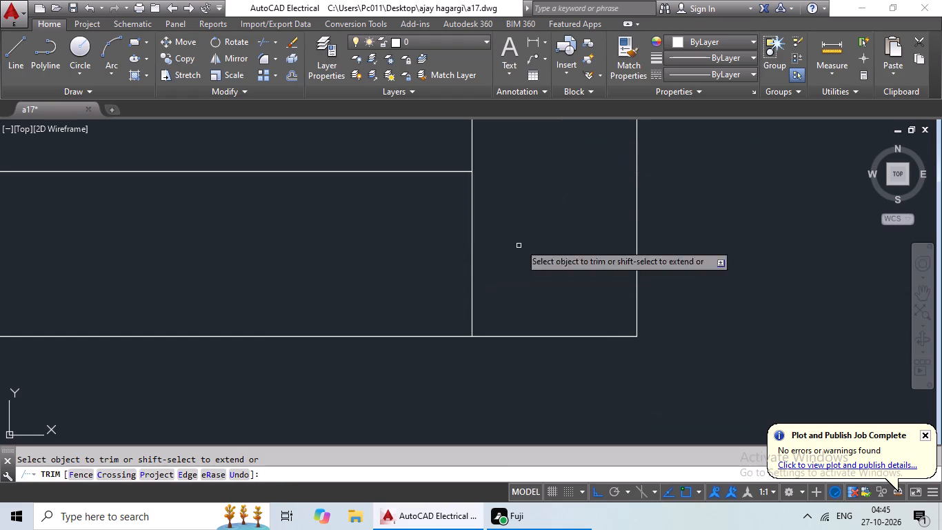
drag(565, 198, 310, 307)
drag(310, 306, 335, 302)
Trim the junction where the small upper west room's south wall meets the west outer wall.
scroll(396, 283, down, 4)
middle_drag(356, 290, 773, 284)
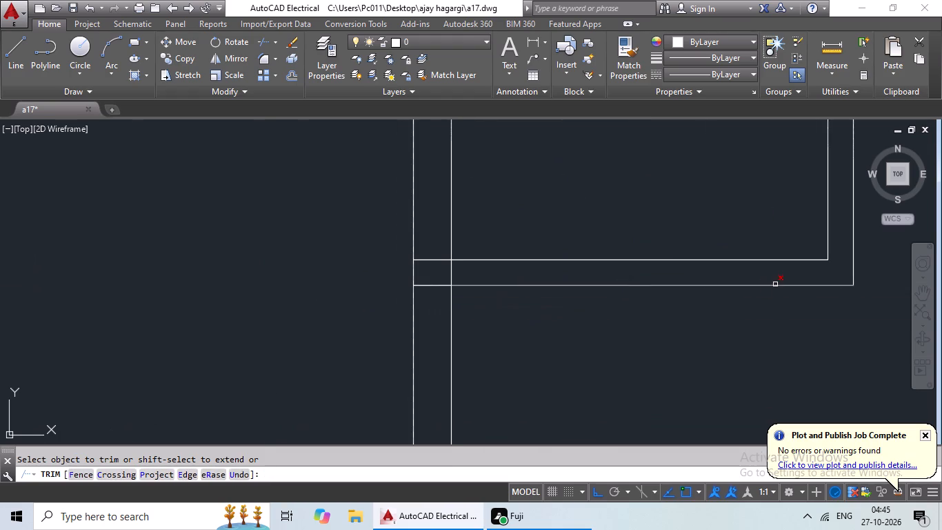
scroll(432, 273, up, 1)
drag(437, 186, 427, 331)
drag(427, 331, 434, 323)
drag(507, 269, 440, 279)
click(440, 279)
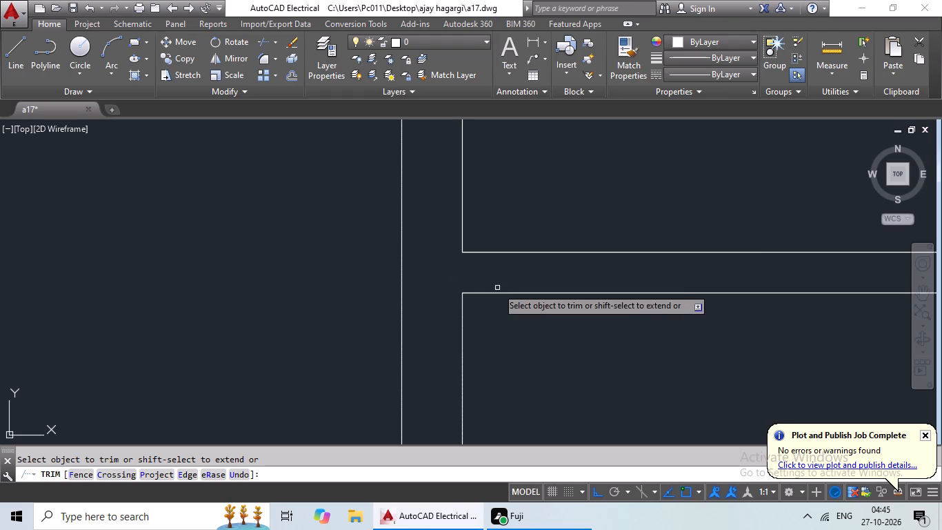
scroll(554, 271, down, 5)
middle_drag(572, 208, 421, 229)
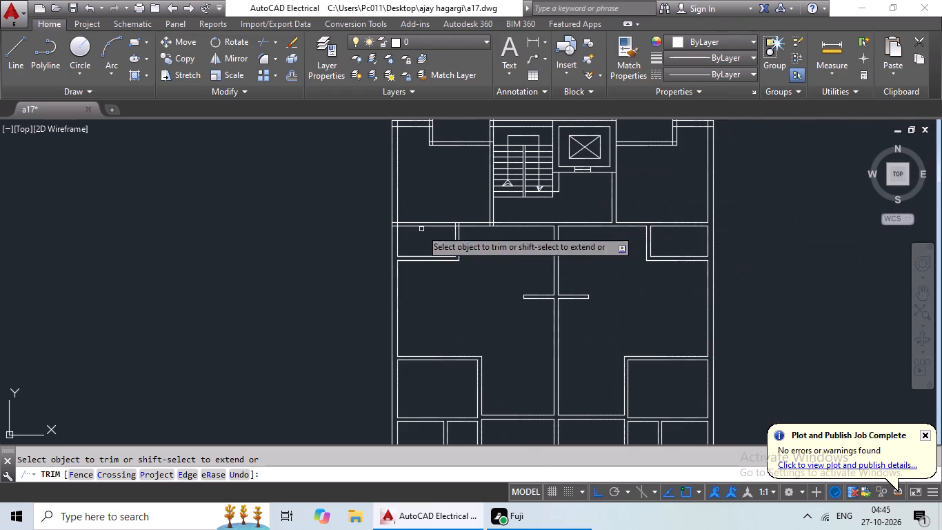
Trim the junction where the small upper west room's east partition meets the long horizontal wall.
scroll(445, 232, up, 4)
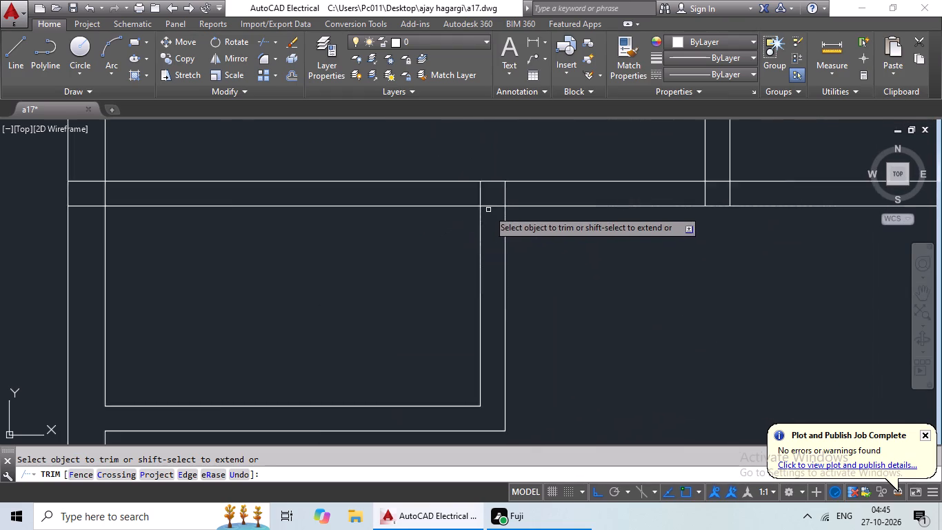
scroll(488, 210, up, 2)
middle_drag(492, 275, 469, 341)
drag(563, 219, 347, 262)
click(357, 250)
drag(458, 228, 465, 317)
drag(466, 314, 478, 310)
Trim the overlapping lines where the long horizontal wall meets the west outer wall.
scroll(487, 304, down, 4)
scroll(339, 302, up, 4)
drag(270, 174, 244, 304)
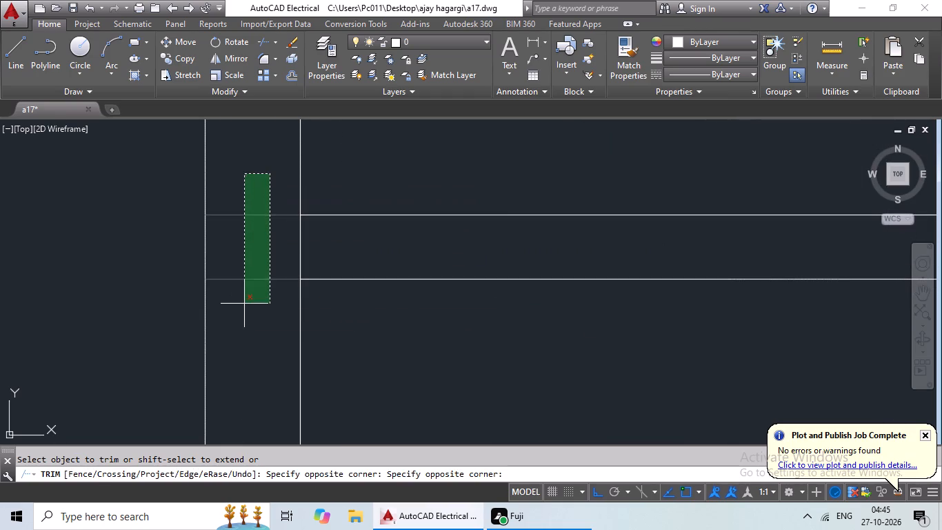
drag(244, 304, 244, 304)
drag(348, 231, 239, 229)
drag(244, 229, 252, 231)
Trim the junction where the partition west of the staircase meets the long horizontal wall.
scroll(307, 225, down, 4)
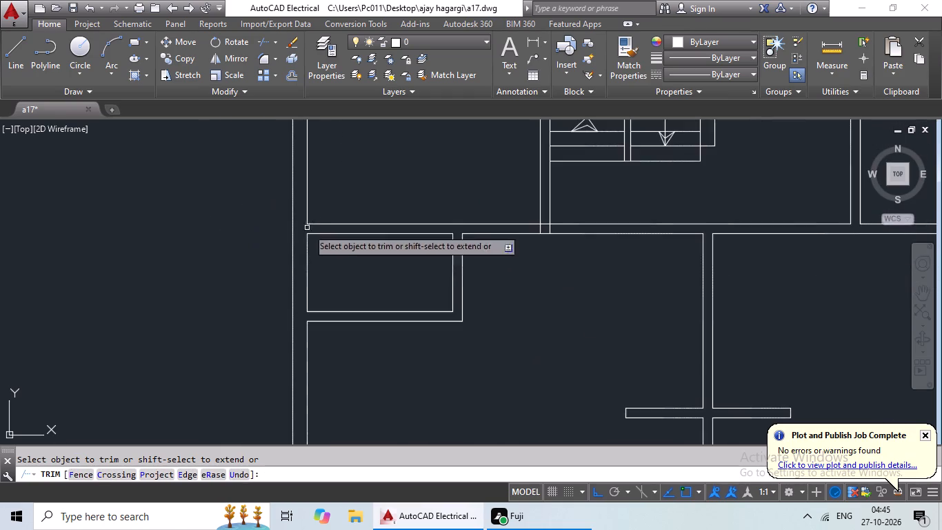
middle_drag(360, 263, 174, 279)
scroll(353, 238, up, 7)
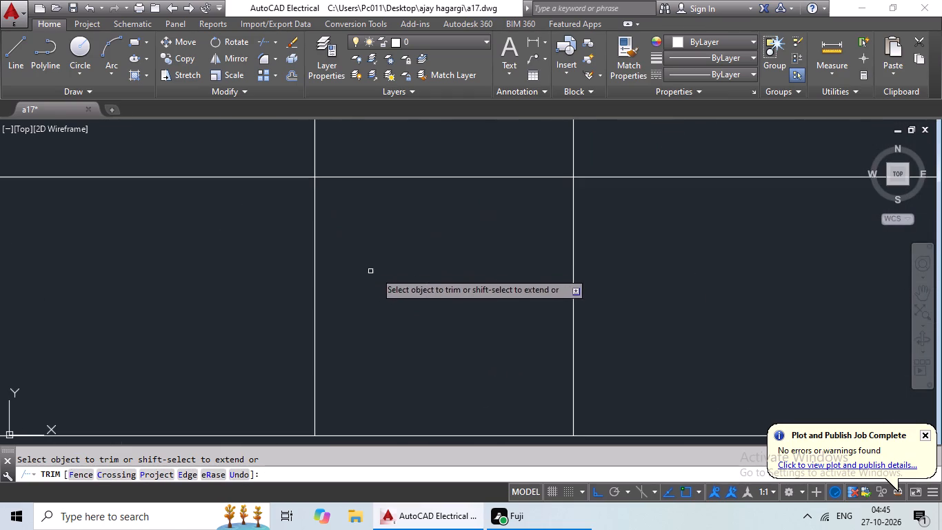
drag(638, 263, 261, 335)
drag(458, 150, 398, 261)
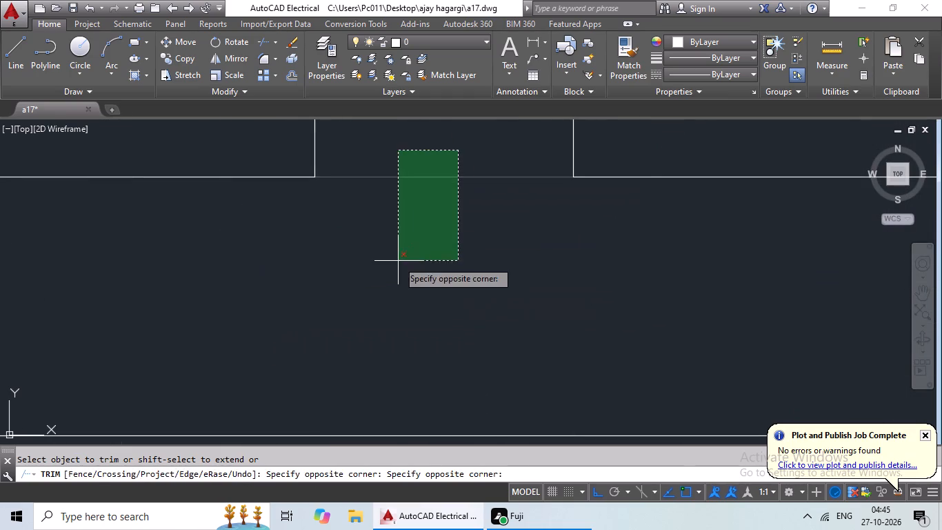
click(398, 262)
Trim the overlapping inner wall lines at the northeast corner of the outer walls.
scroll(415, 264, down, 5)
middle_drag(398, 288, 272, 313)
scroll(270, 311, down, 2)
middle_drag(365, 295, 145, 299)
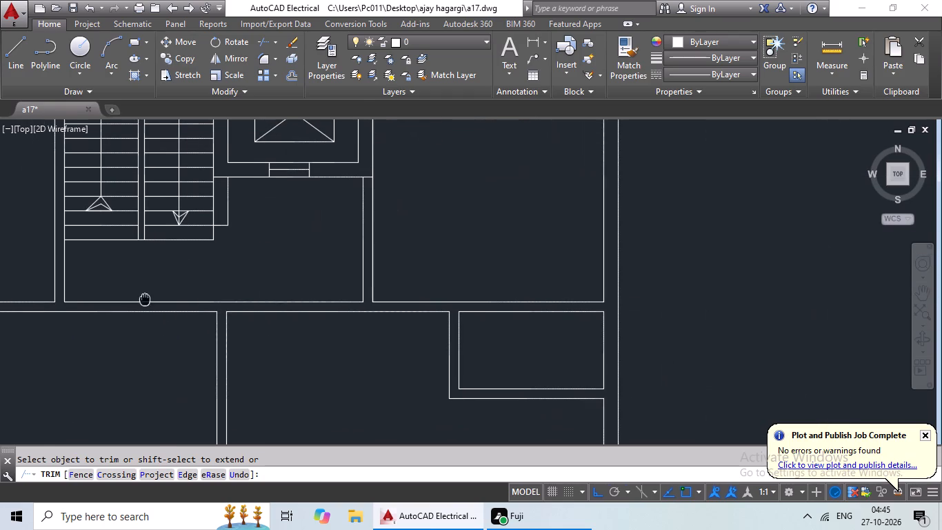
scroll(394, 297, down, 2)
middle_drag(414, 285, 325, 308)
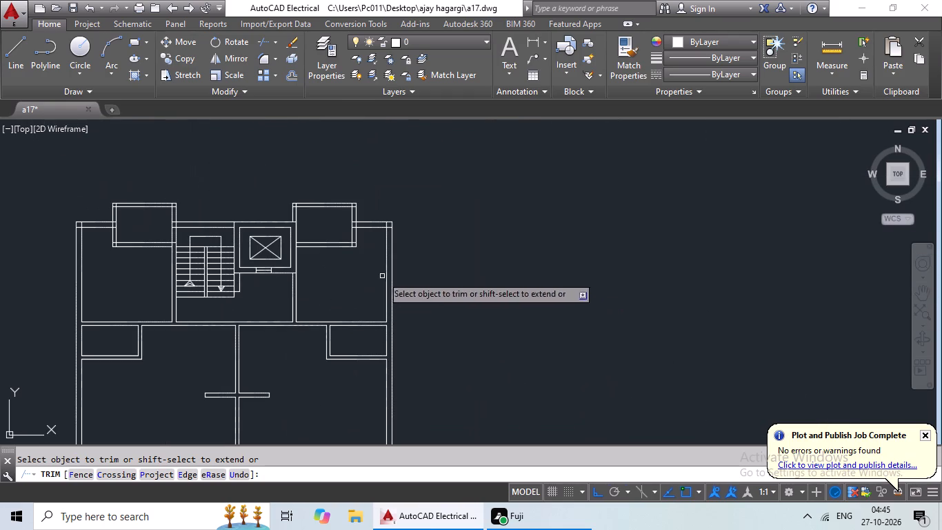
scroll(388, 231, up, 6)
drag(403, 135, 379, 222)
click(383, 222)
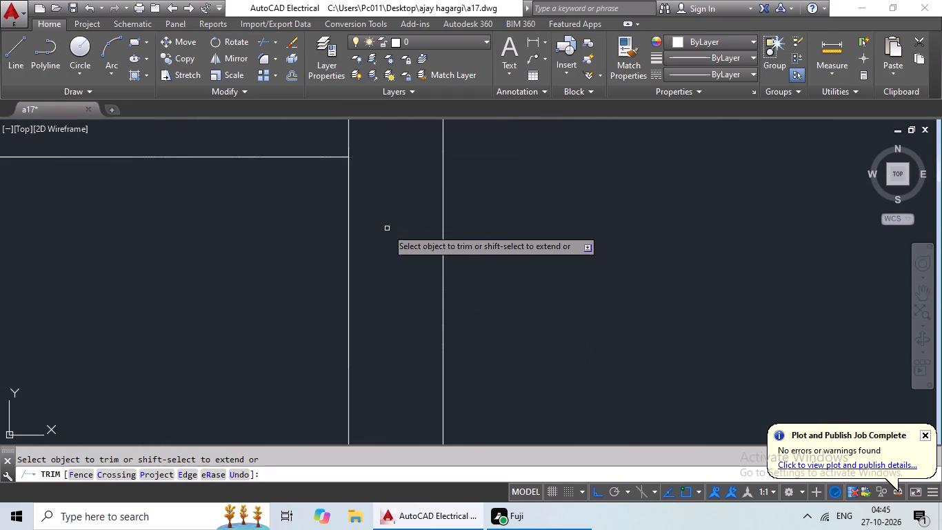
scroll(379, 254, down, 3)
middle_drag(294, 263, 275, 320)
scroll(337, 291, up, 3)
drag(420, 264, 319, 269)
click(319, 270)
Trim the overlapping inner lines at the southeast corner of the projecting northeast room.
scroll(252, 263, down, 2)
middle_drag(165, 322, 281, 253)
scroll(201, 315, up, 3)
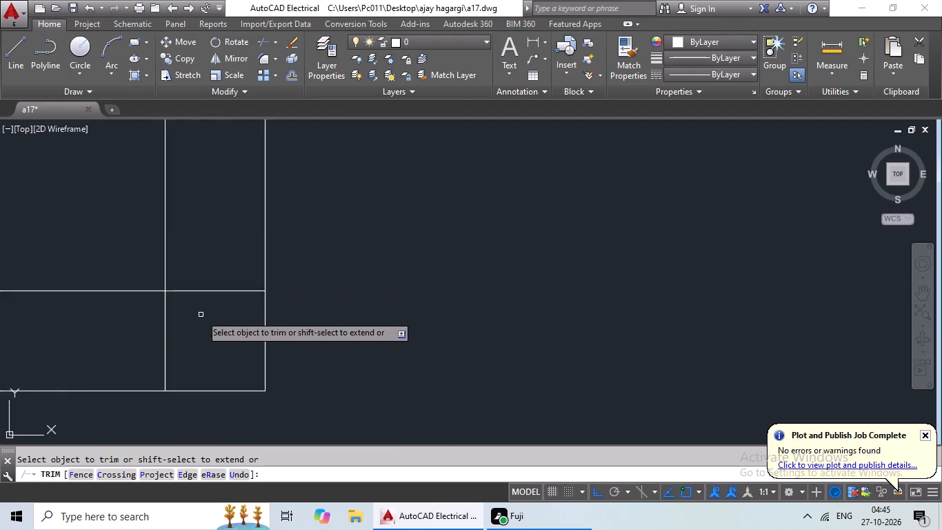
scroll(201, 315, up, 1)
drag(228, 230, 179, 335)
click(179, 334)
drag(217, 304, 106, 376)
drag(106, 375, 141, 372)
Trim the junction where the projecting northeast room's east wall meets the north outer wall.
scroll(210, 353, down, 3)
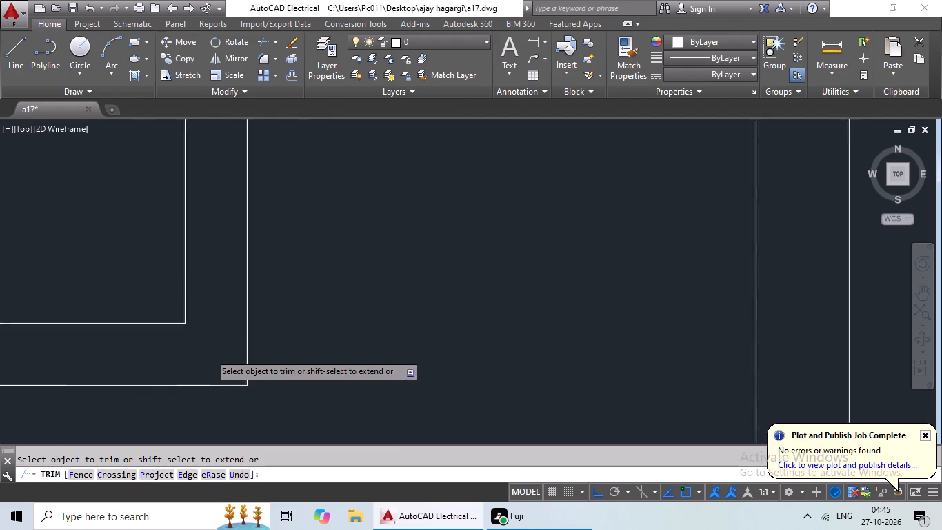
scroll(211, 353, down, 1)
middle_drag(172, 360, 217, 360)
scroll(257, 197, up, 3)
drag(275, 192, 257, 385)
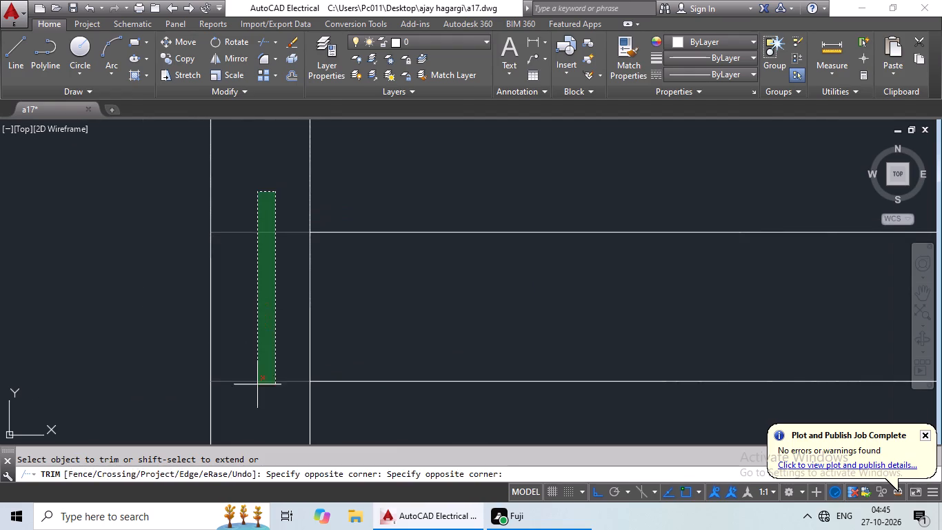
drag(257, 385, 257, 402)
drag(408, 285, 281, 306)
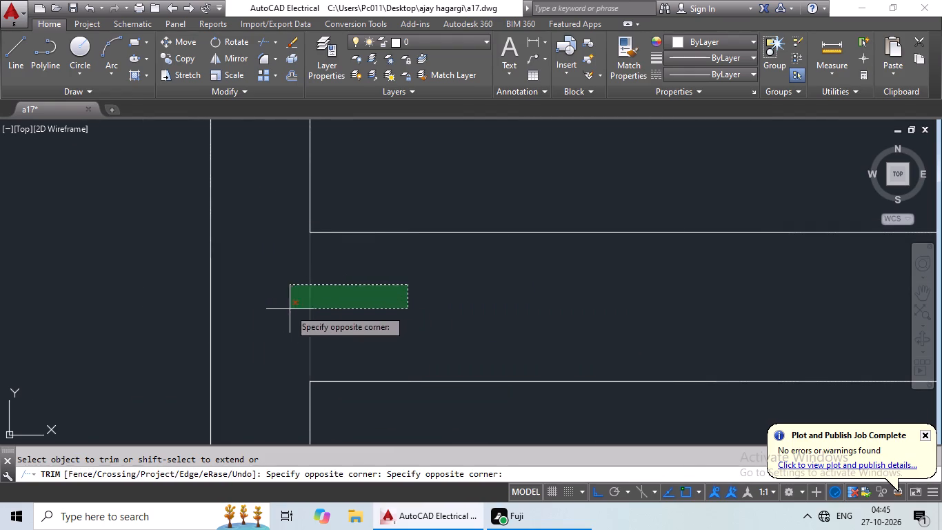
click(290, 309)
Trim the partition line east of the lift between the two lines of the projecting northeast room's south wall.
scroll(321, 299, down, 4)
middle_drag(346, 345, 427, 296)
scroll(432, 303, down, 2)
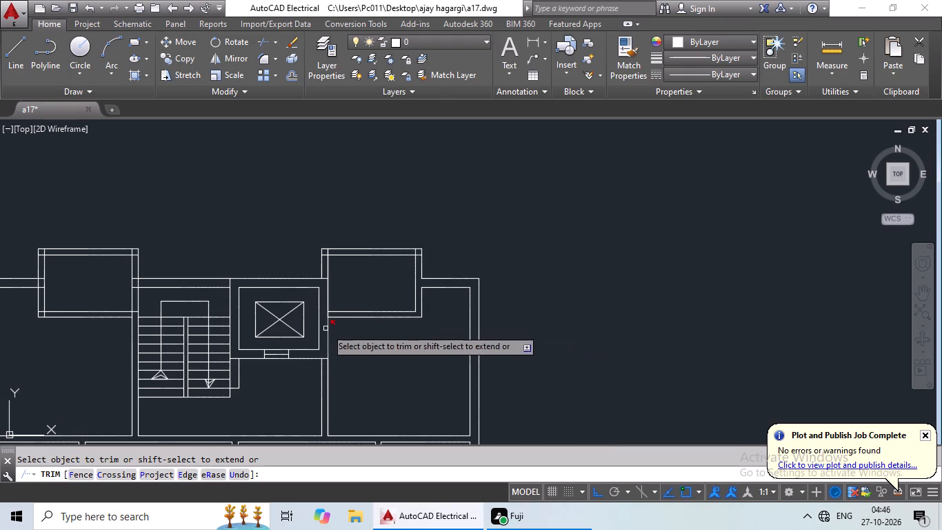
scroll(330, 320, up, 4)
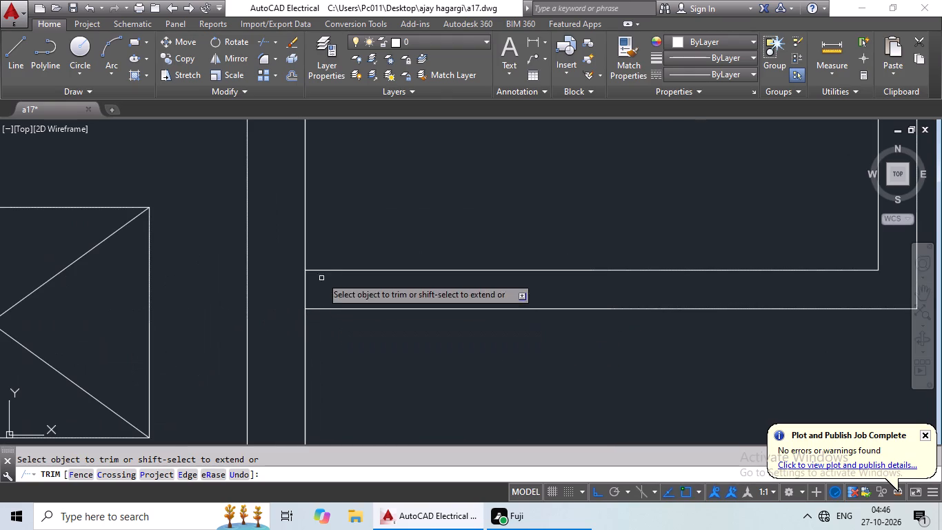
click(305, 286)
scroll(410, 226, down, 3)
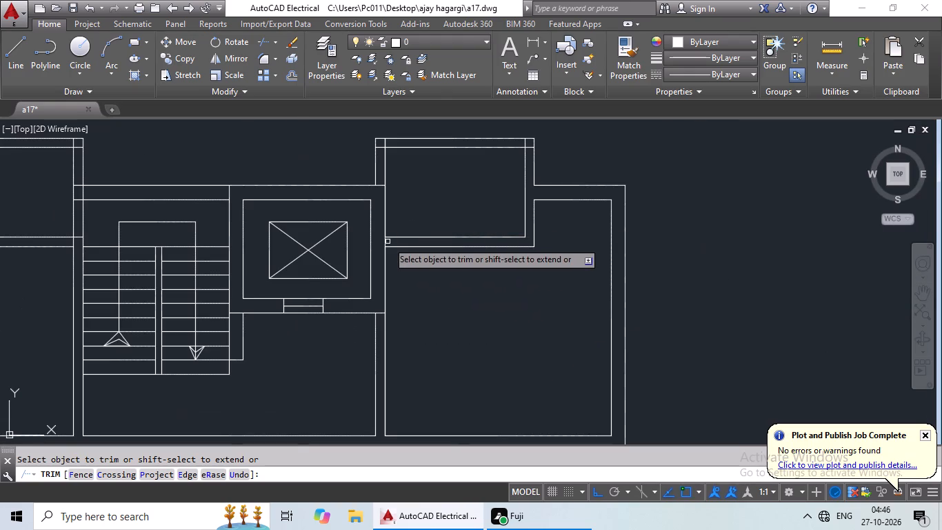
click(385, 244)
Trim the overlapping inner lines at the northwest corner of the projecting northeast room.
middle_drag(436, 195, 423, 264)
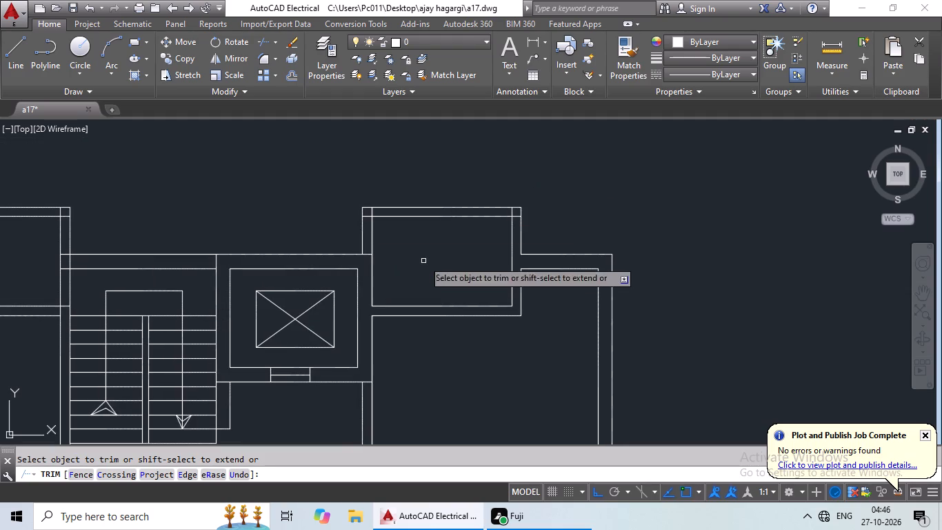
scroll(366, 223, up, 3)
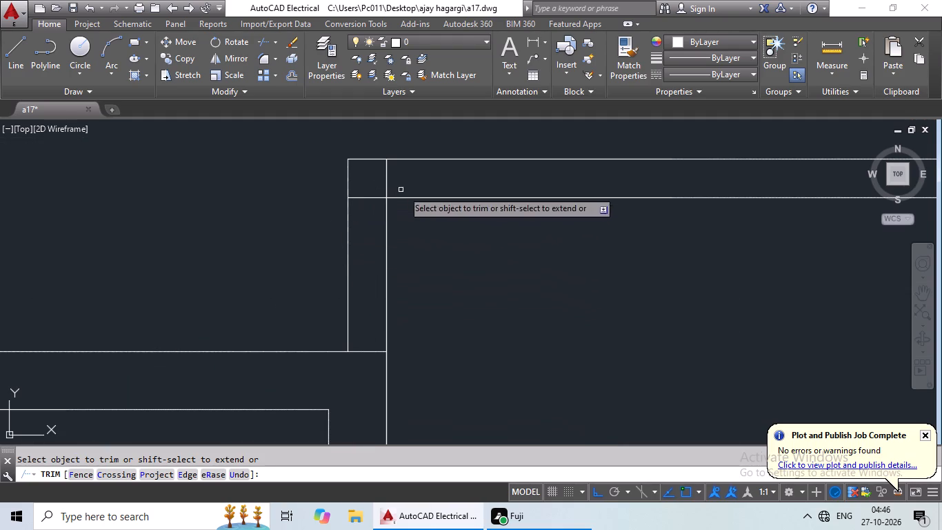
scroll(438, 178, up, 3)
drag(424, 168, 166, 210)
drag(171, 195, 136, 302)
drag(136, 301, 144, 297)
Trim the overlapping inner lines at the northeast corner of the projecting northeast room.
scroll(219, 274, down, 4)
scroll(321, 319, down, 2)
middle_drag(373, 337, 275, 317)
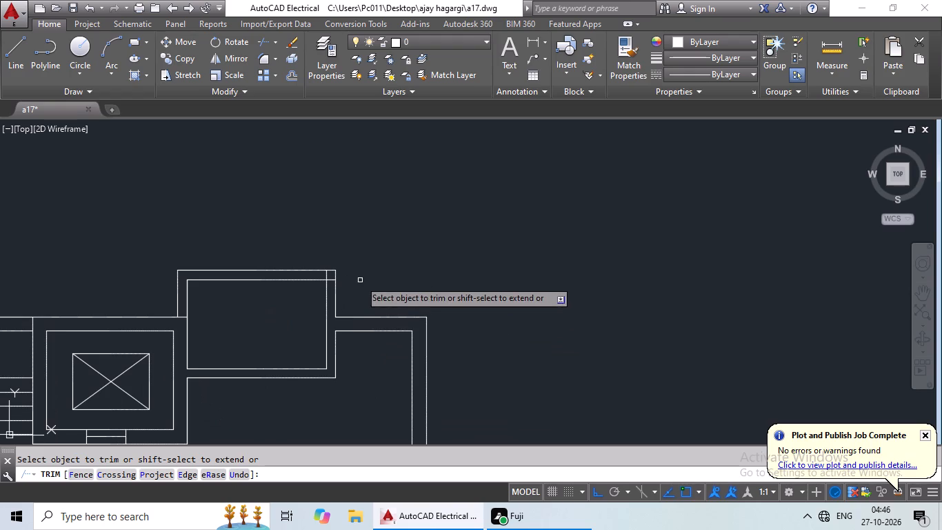
scroll(326, 274, up, 5)
drag(292, 251, 359, 296)
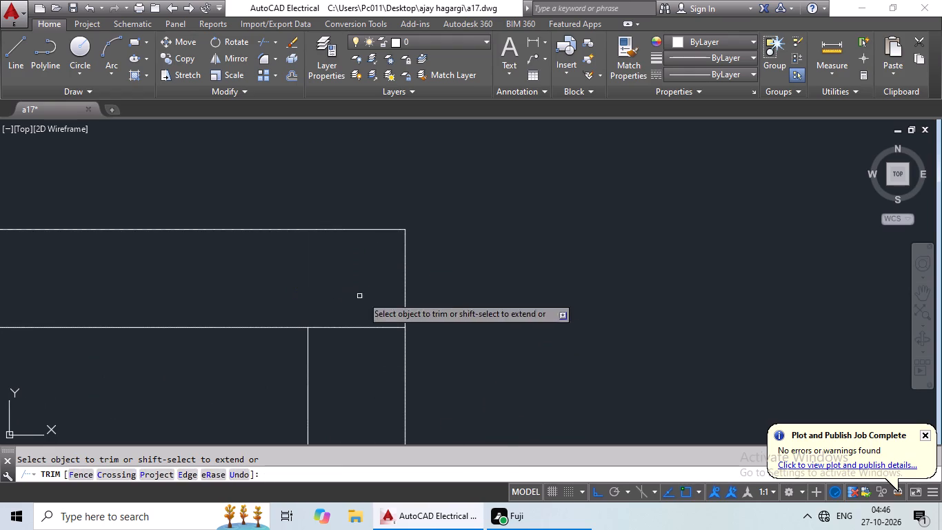
drag(392, 279, 372, 369)
drag(372, 368, 386, 357)
Trim the overlapping inner lines at the northeast corner of the projecting northwest room beside the staircase.
scroll(403, 328, down, 4)
middle_drag(318, 352, 351, 257)
scroll(367, 245, down, 2)
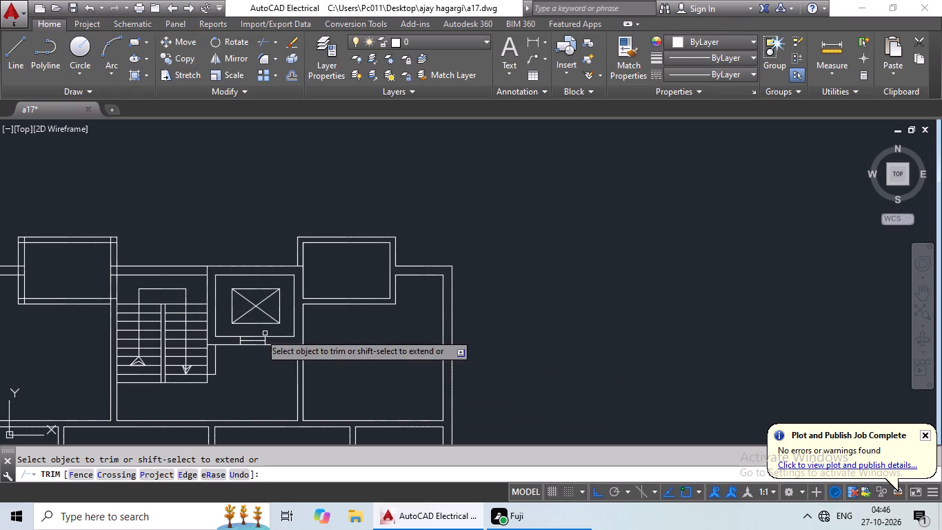
scroll(108, 299, up, 3)
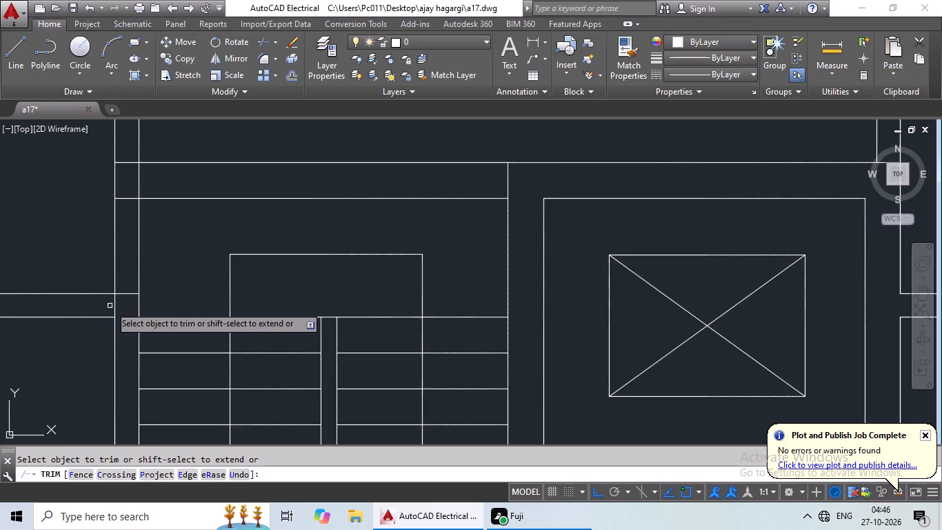
middle_drag(114, 305, 144, 288)
scroll(133, 293, up, 2)
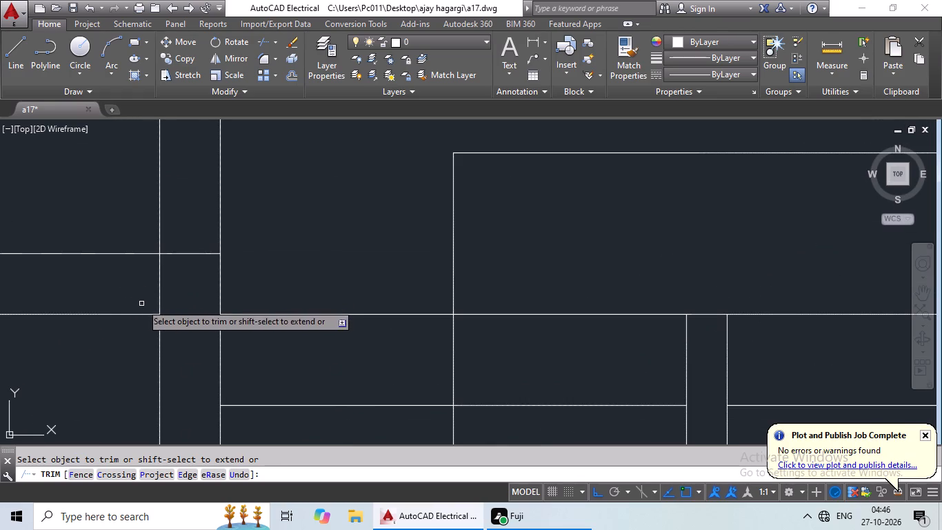
scroll(152, 294, up, 2)
scroll(179, 271, down, 4)
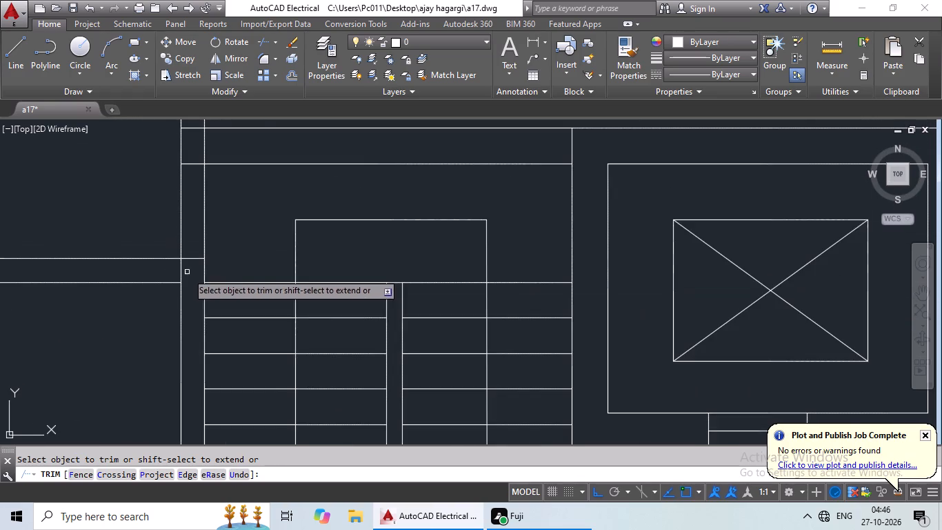
middle_drag(141, 287, 370, 257)
scroll(373, 262, down, 2)
middle_drag(302, 273, 299, 334)
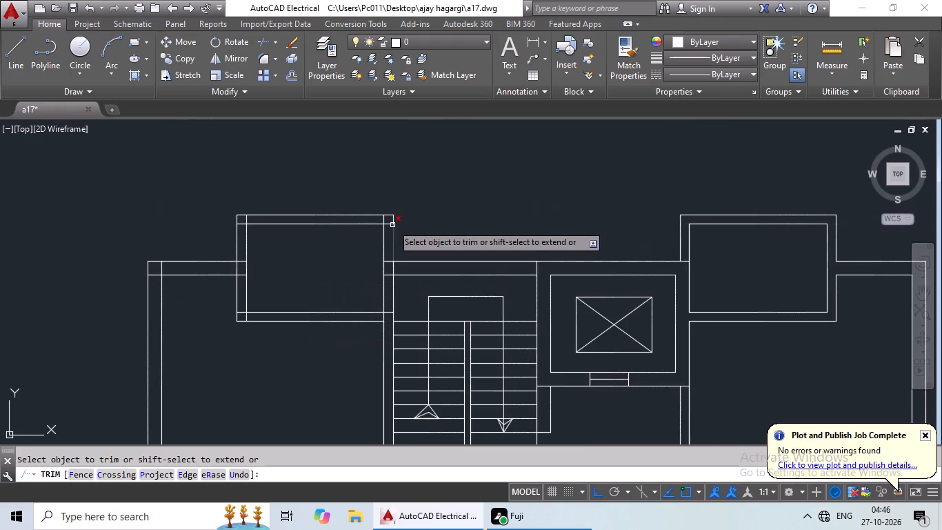
scroll(392, 224, up, 4)
drag(329, 192, 354, 252)
drag(366, 196, 283, 199)
drag(283, 199, 296, 202)
Trim the overlapping inner lines at the northwest corner of the projecting northwest room.
scroll(324, 212, down, 3)
middle_drag(231, 269, 422, 279)
scroll(297, 220, up, 2)
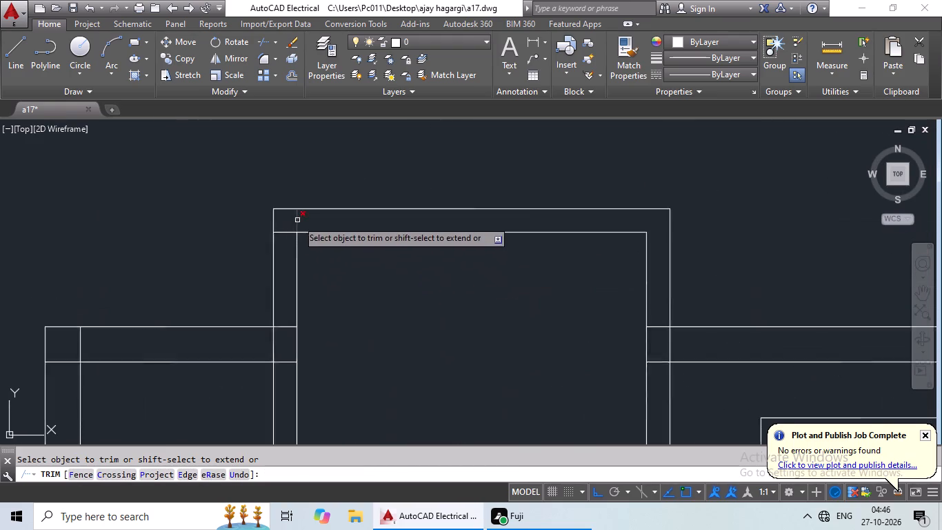
scroll(297, 220, up, 2)
drag(342, 192, 233, 229)
click(234, 229)
drag(248, 207, 230, 308)
drag(230, 307, 241, 303)
Trim the junction where the projecting northwest room's west wall meets the north outer wall.
scroll(286, 283, down, 2)
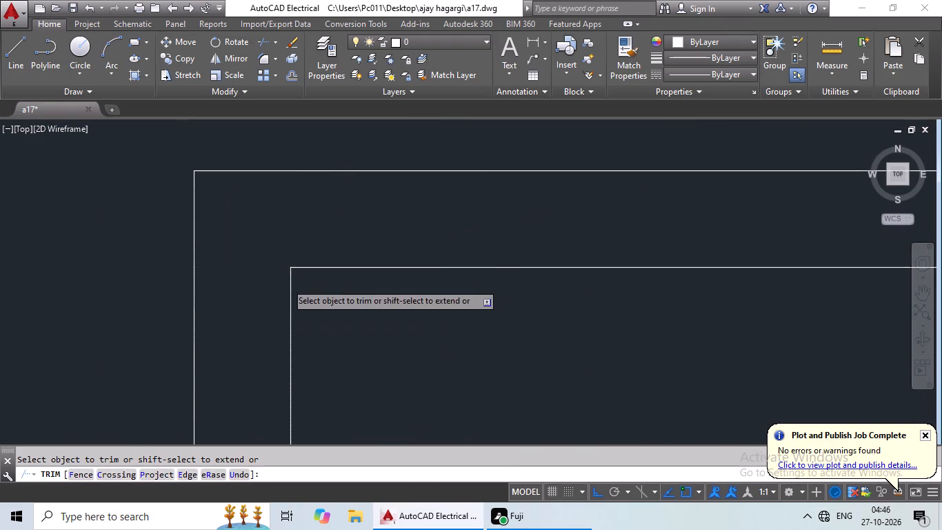
scroll(286, 283, down, 2)
middle_drag(309, 322, 325, 234)
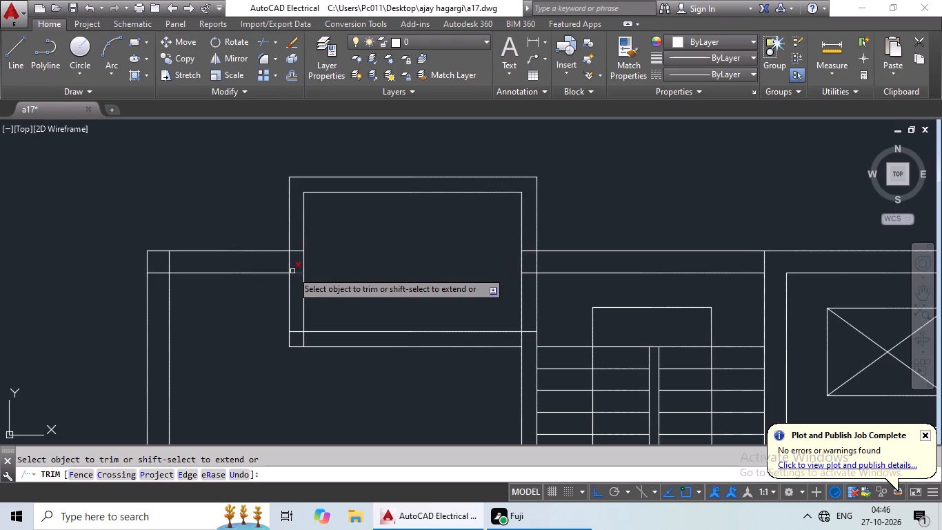
scroll(292, 271, up, 4)
scroll(319, 177, down, 2)
drag(327, 146, 310, 245)
drag(310, 245, 312, 239)
drag(316, 177, 291, 190)
click(291, 190)
Trim the overlapping inner wall lines at the northwest corner of the outer walls.
scroll(303, 187, down, 3)
middle_drag(284, 215, 302, 215)
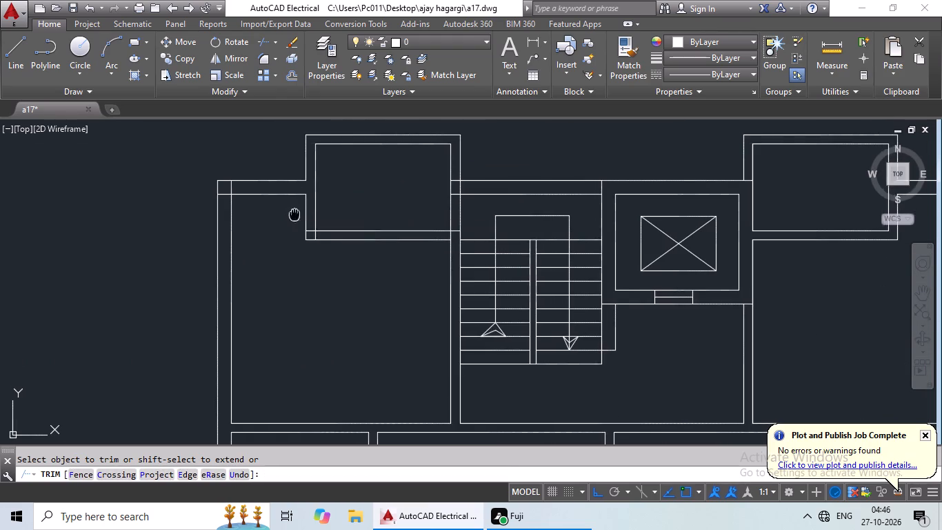
middle_drag(302, 215, 314, 215)
scroll(254, 191, up, 4)
drag(321, 155, 226, 195)
drag(228, 195, 229, 193)
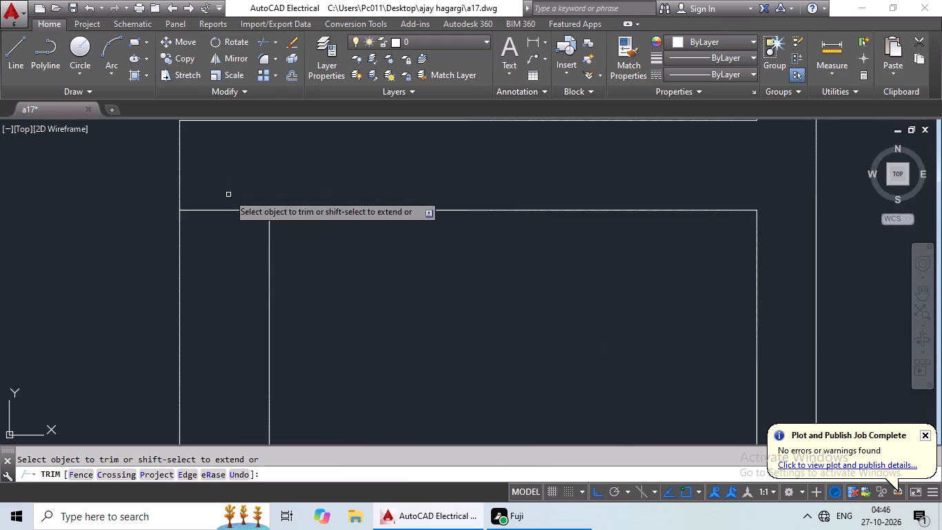
drag(229, 193, 232, 185)
drag(239, 163, 212, 236)
click(212, 235)
Trim the overlapping inner lines at the southwest corner of the projecting northwest room.
scroll(219, 228, down, 4)
middle_drag(268, 259, 281, 220)
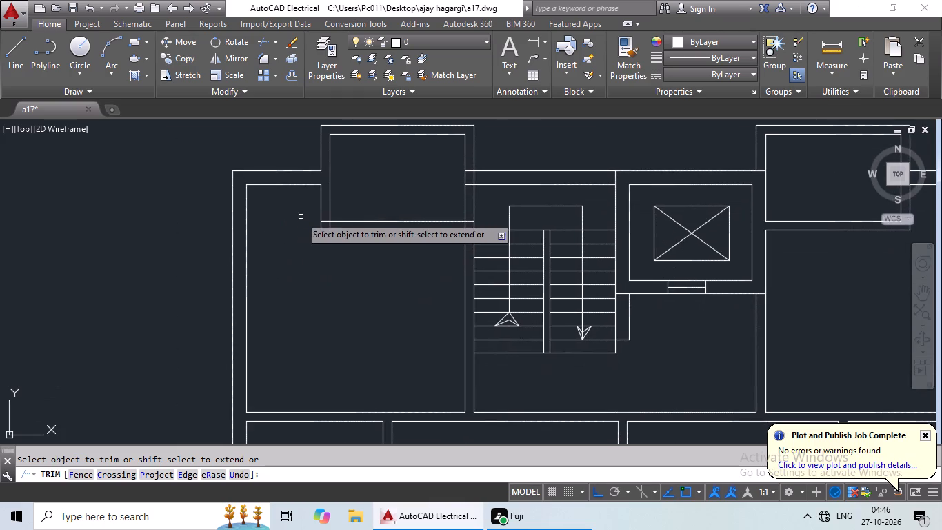
scroll(336, 223, up, 6)
drag(347, 224, 172, 281)
click(172, 281)
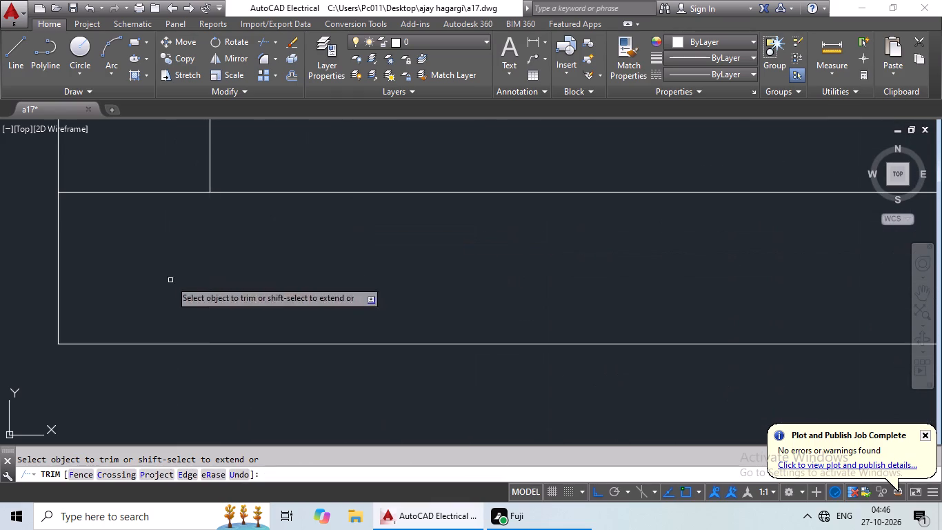
drag(170, 169, 141, 248)
click(143, 244)
Trim the junction where the projecting northwest room's south wall meets the partition west of the staircase.
scroll(276, 272, down, 4)
middle_drag(337, 271, 269, 286)
middle_drag(364, 281, 228, 286)
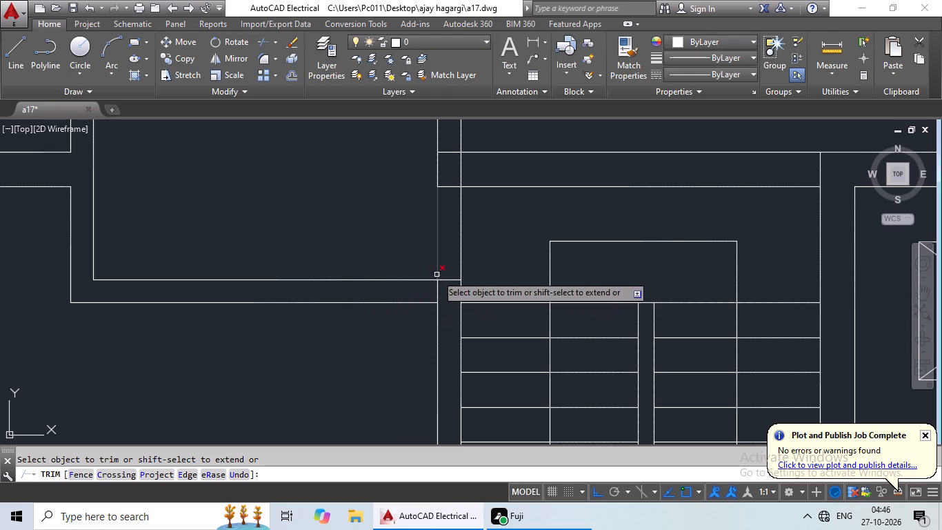
click(454, 279)
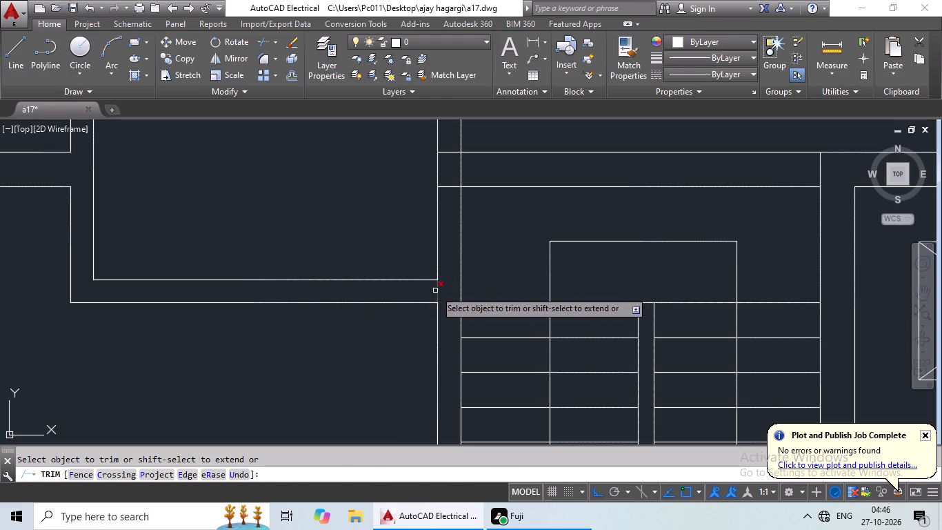
click(435, 291)
click(447, 286)
Trim the junction where the north wall above the staircase meets the projecting northwest room's east wall.
scroll(433, 295, down, 2)
middle_drag(389, 313, 332, 337)
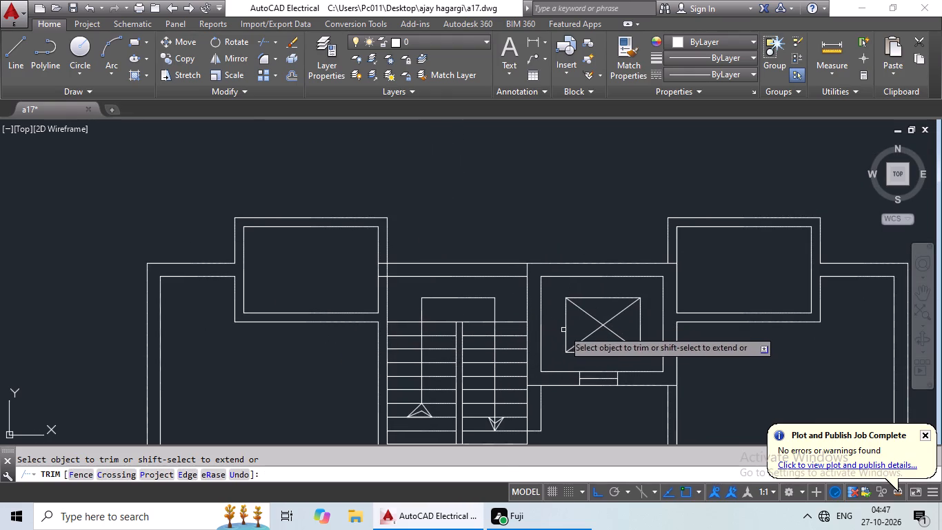
scroll(387, 262, up, 3)
drag(435, 278, 353, 297)
click(353, 297)
drag(358, 290, 361, 362)
click(362, 360)
scroll(387, 353, down, 3)
middle_drag(410, 364, 404, 335)
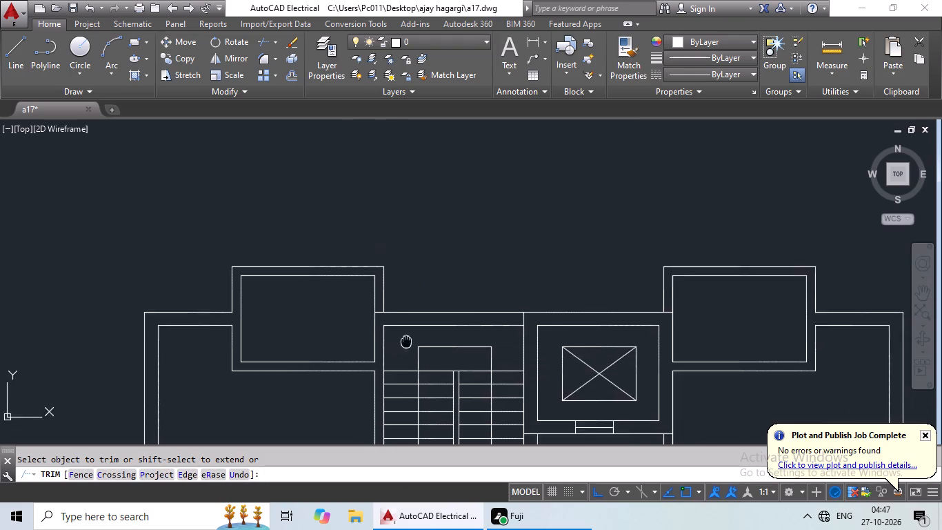
Trim the short line crossing the wall between the staircase and lift at the lift's southwest corner.
middle_drag(404, 335, 372, 246)
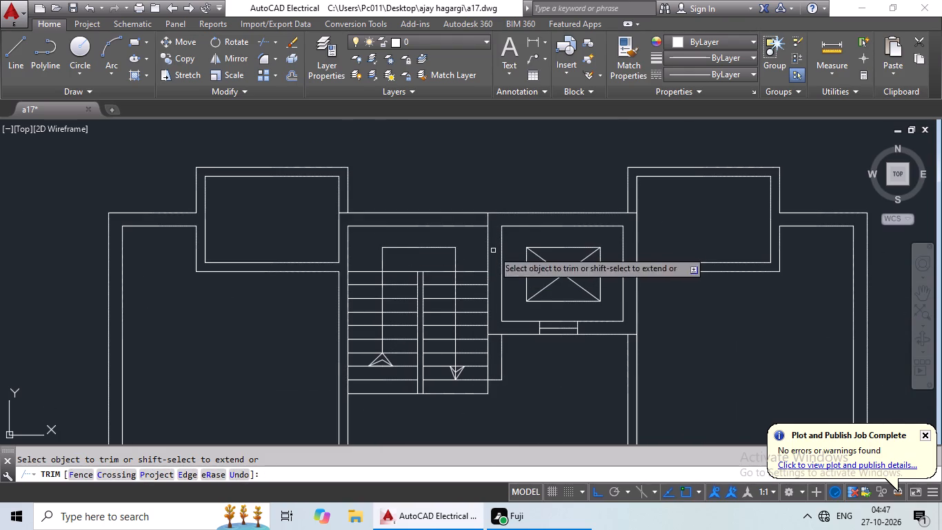
middle_drag(493, 251, 482, 182)
middle_drag(527, 307, 514, 239)
scroll(490, 253, down, 1)
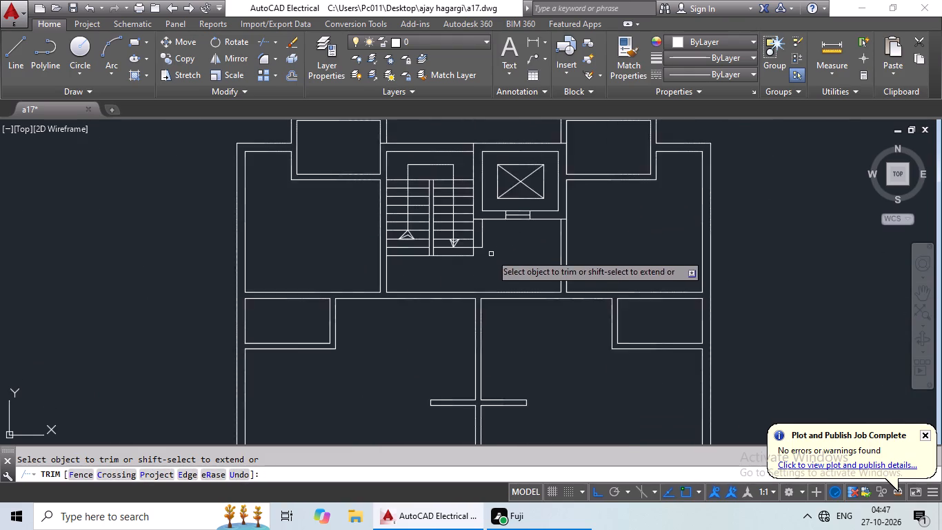
scroll(491, 254, down, 1)
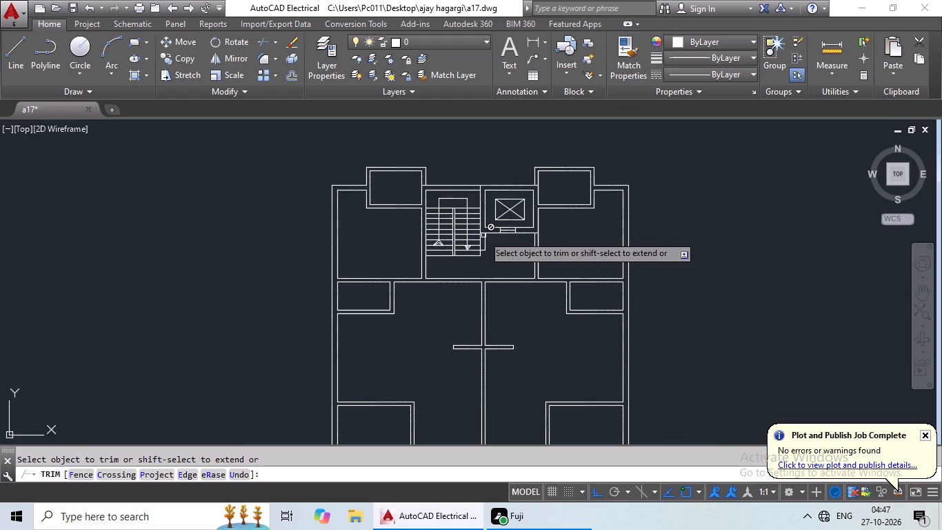
scroll(483, 235, up, 1)
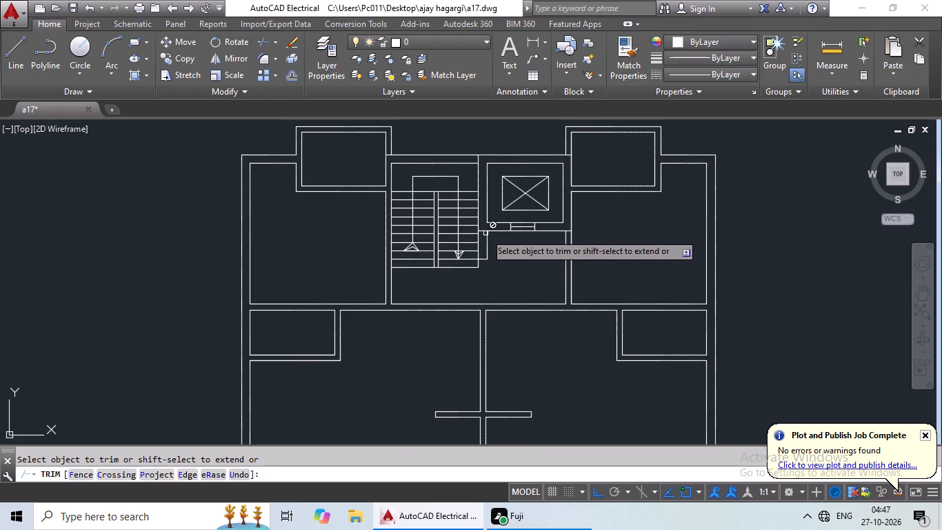
click(481, 231)
scroll(505, 251, down, 1)
middle_drag(507, 263, 488, 212)
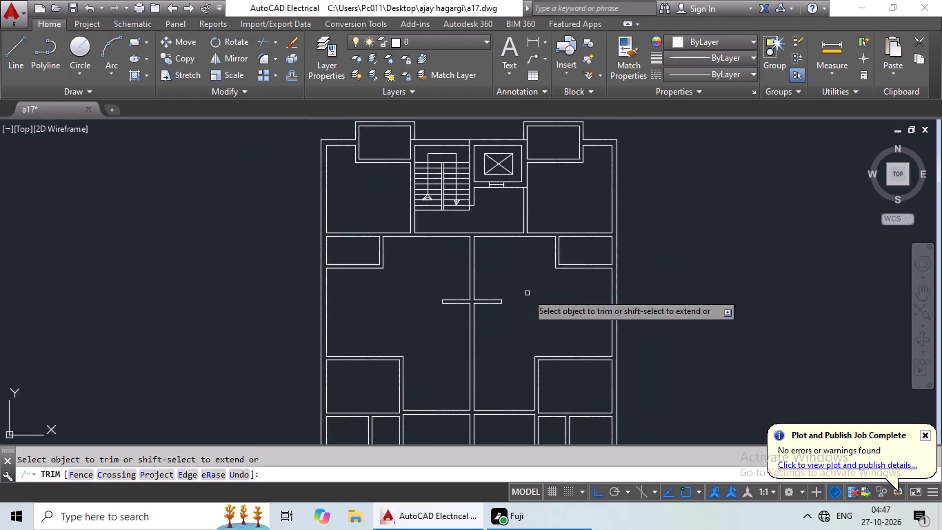
Trim both south wall lines of the lift between the door jambs to clear the lift's door opening.
middle_drag(528, 293, 517, 264)
middle_drag(526, 277, 518, 256)
middle_drag(514, 257, 433, 345)
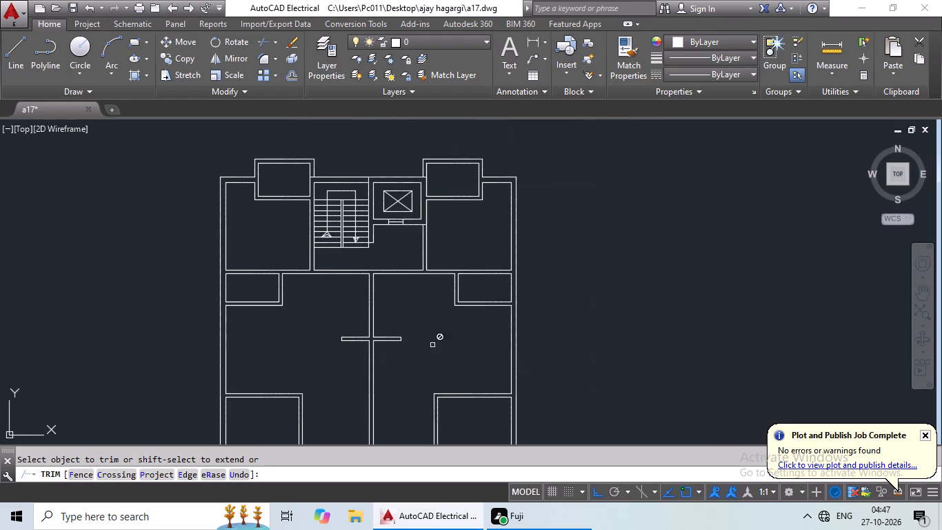
scroll(391, 223, up, 3)
click(413, 207)
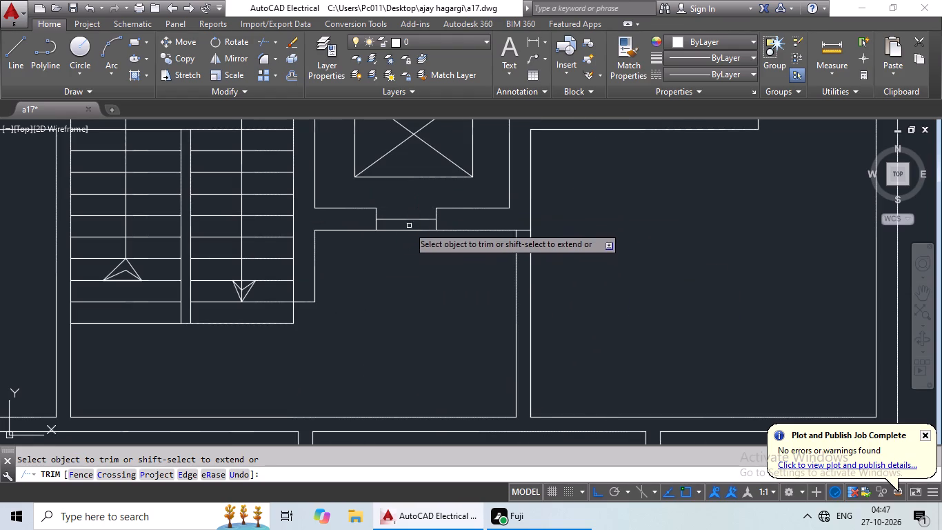
click(408, 230)
scroll(419, 241, down, 2)
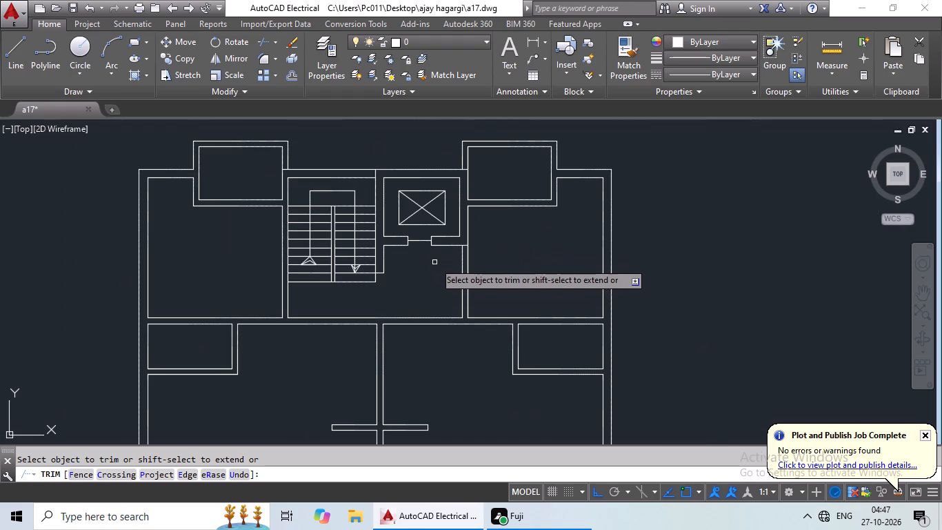
scroll(450, 271, down, 2)
middle_drag(443, 276, 380, 247)
middle_drag(394, 293, 393, 261)
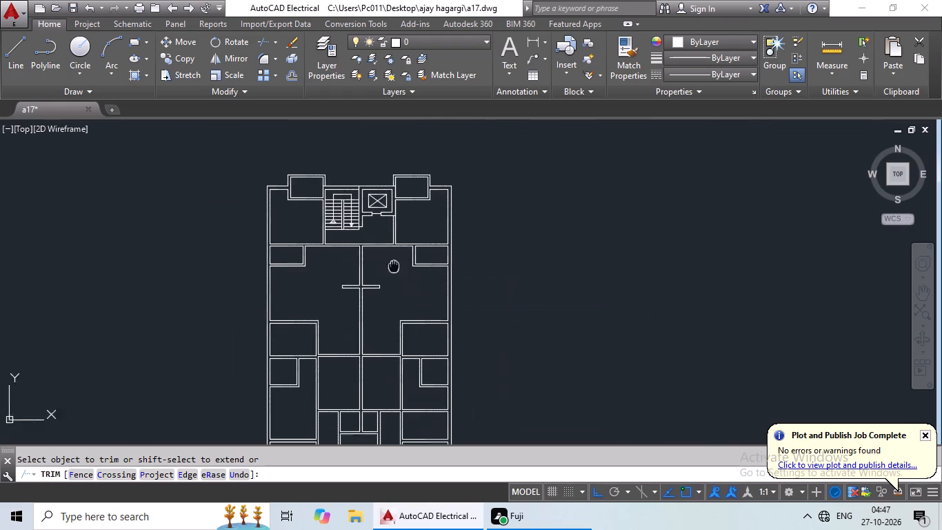
middle_drag(393, 261, 385, 222)
key(Escape)
key(Escape)
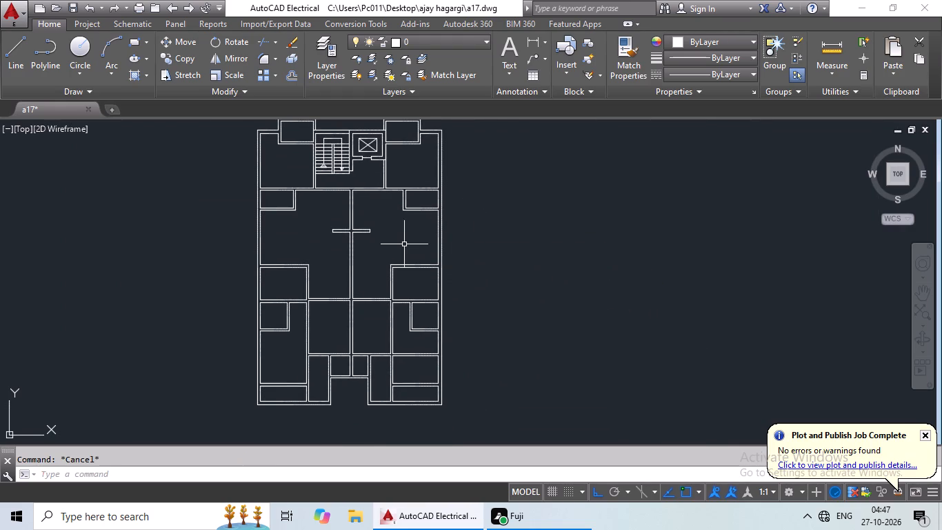
Draw a 9" line across the west outer wall at the midpoint of the northwest room's inner wall line.
click(12, 62)
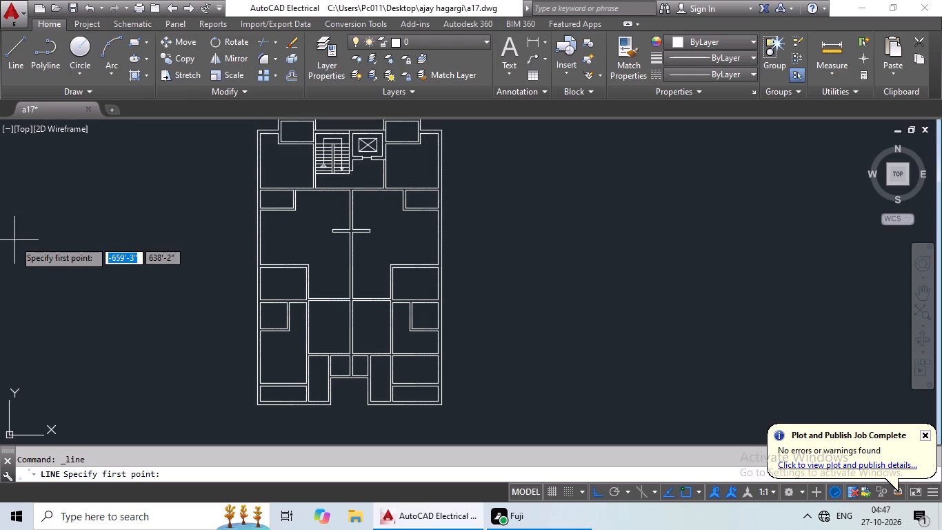
middle_drag(233, 204, 226, 257)
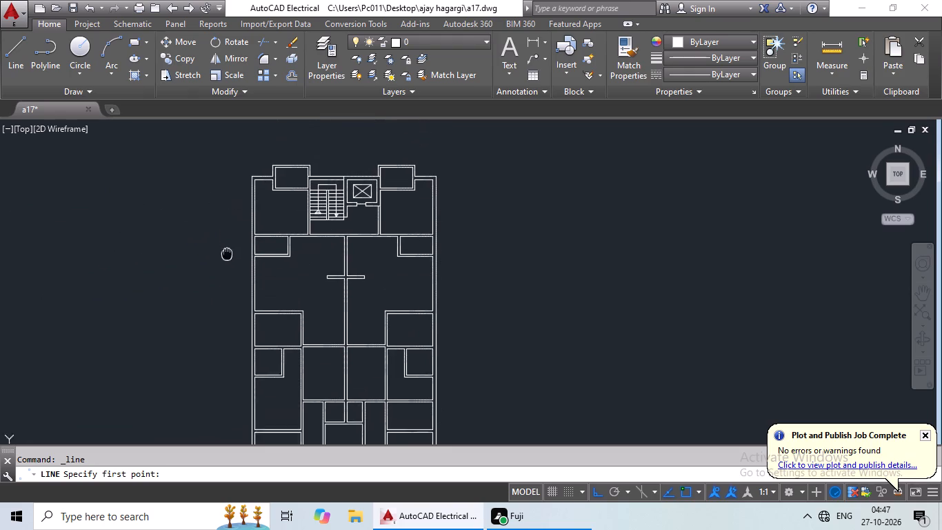
middle_drag(226, 257, 226, 258)
scroll(250, 210, up, 1)
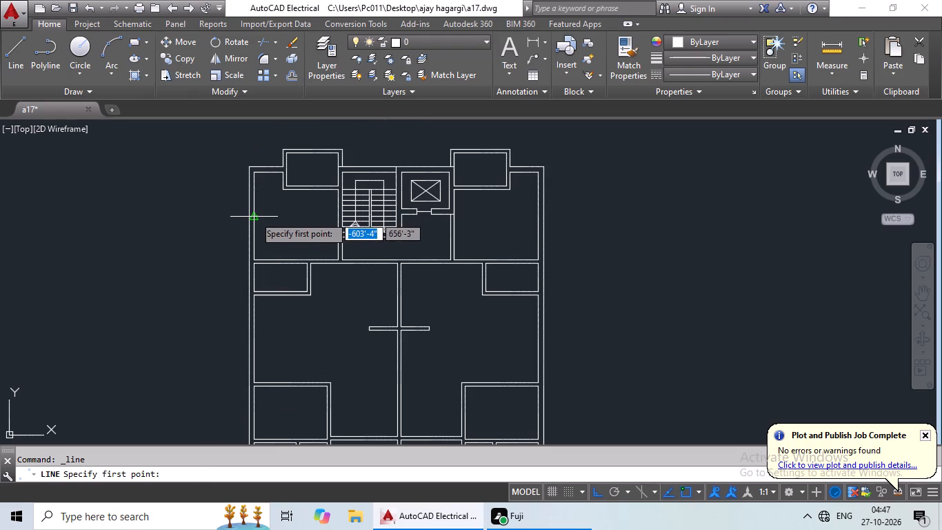
click(256, 217)
scroll(241, 220, up, 4)
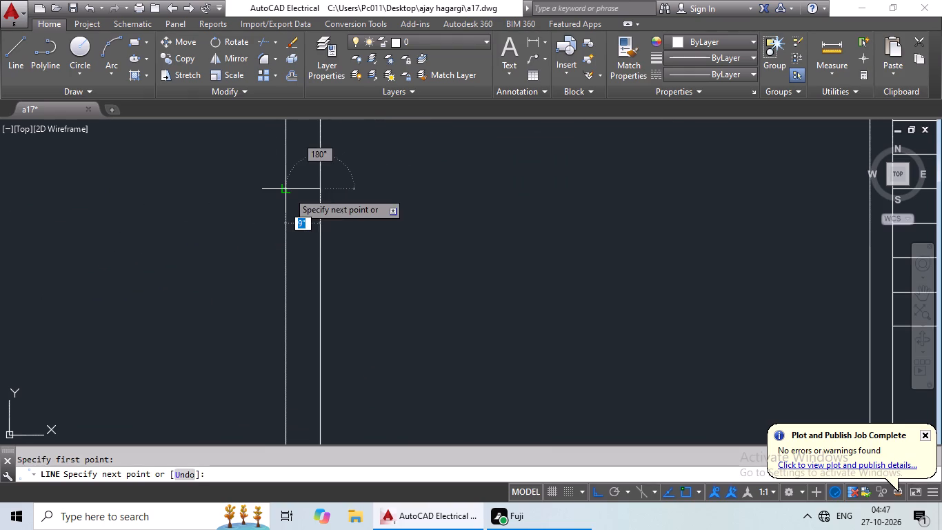
click(282, 190)
key(Escape)
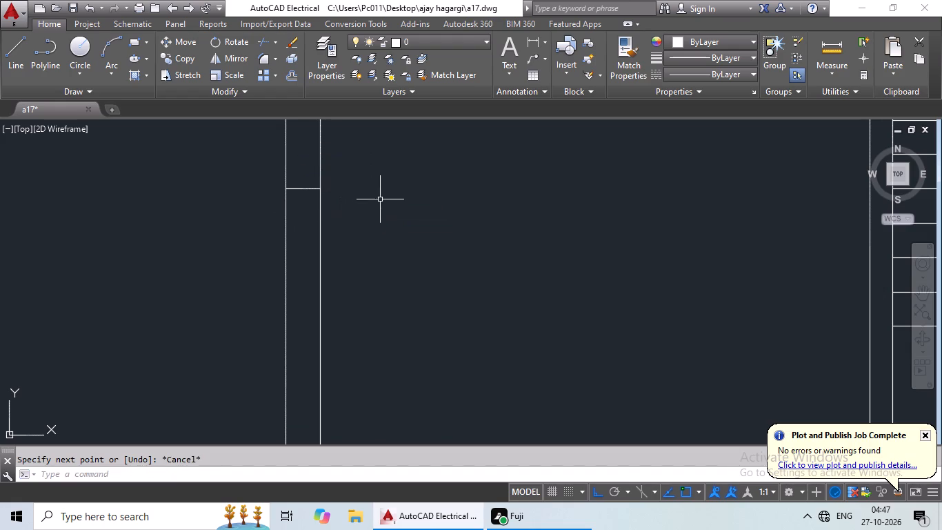
Draw a line across the west outer wall at the midpoint of the small room south of the northwest room.
click(24, 60)
scroll(357, 126, down, 2)
scroll(406, 161, down, 1)
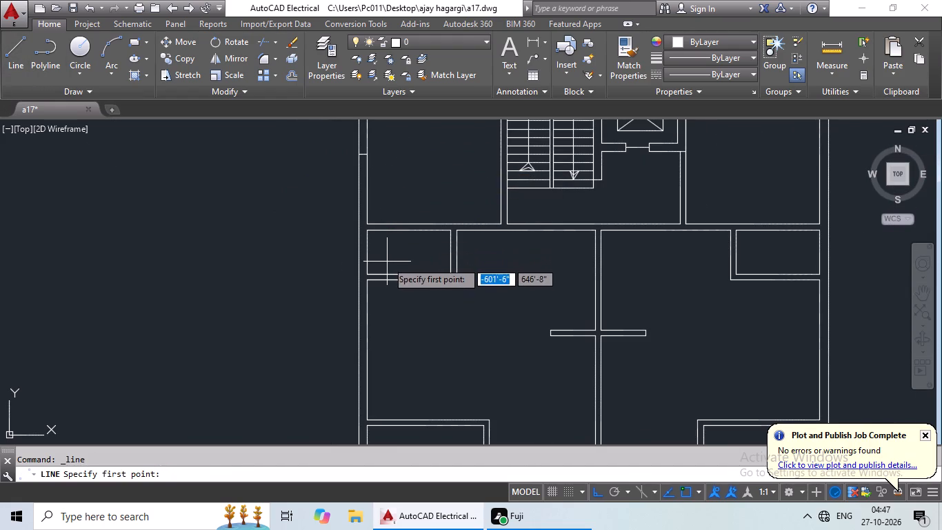
scroll(384, 268, up, 3)
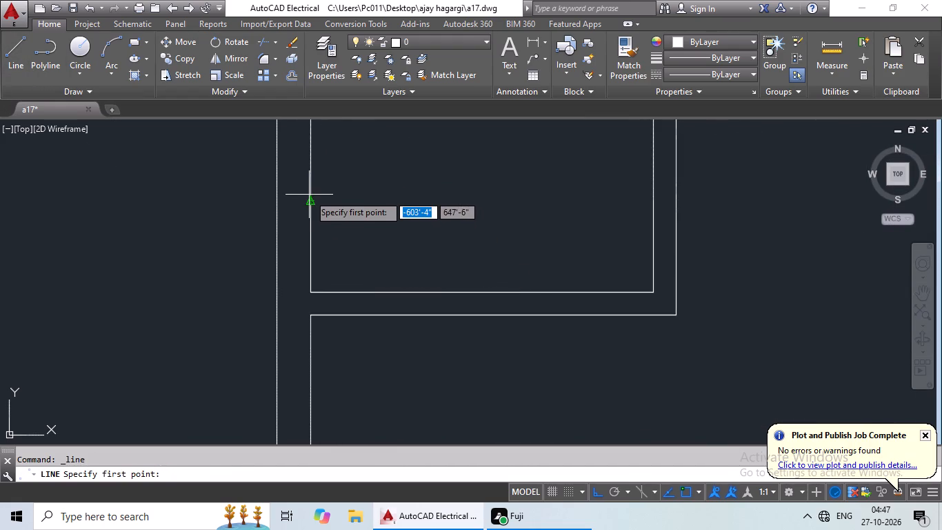
click(308, 203)
click(279, 201)
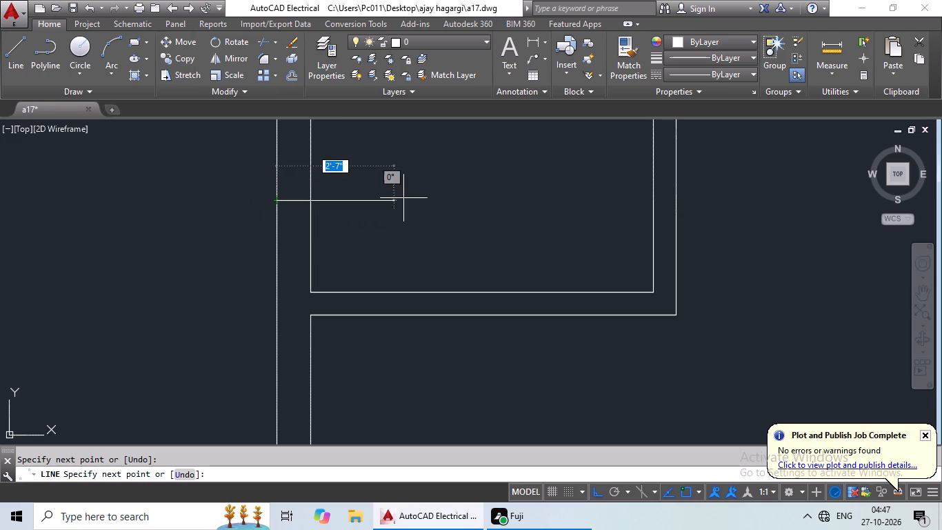
key(Escape)
Draw a 9" line across the west outer wall at the midpoint of the large western room's inner wall line.
click(13, 54)
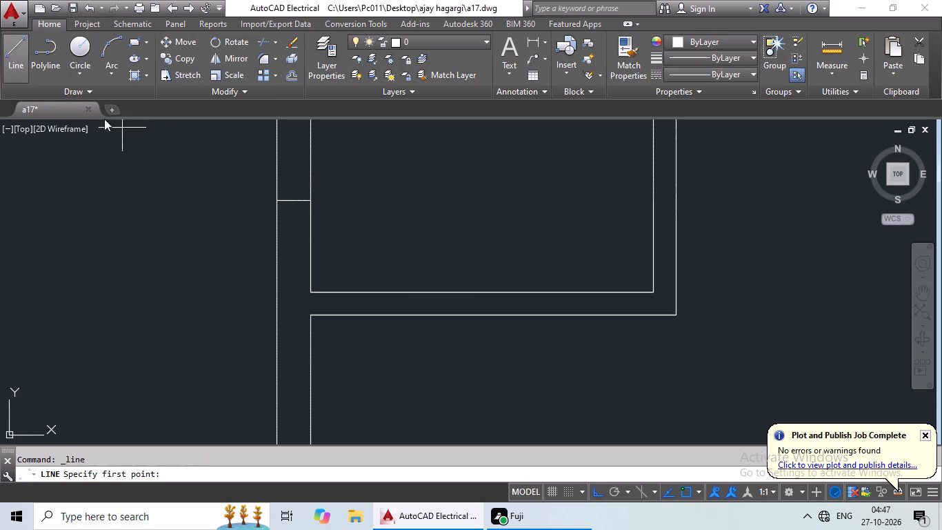
scroll(377, 224, down, 1)
middle_drag(418, 209, 306, 227)
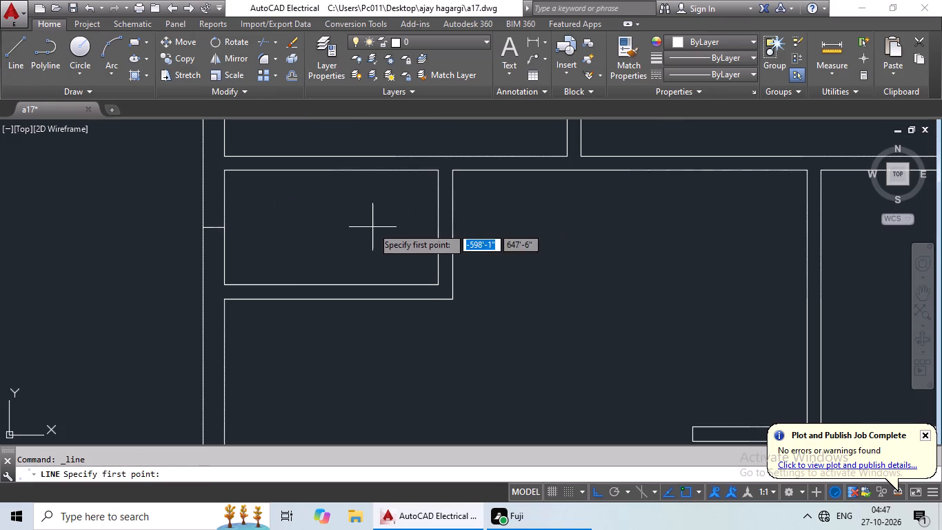
middle_drag(372, 226, 377, 126)
scroll(329, 276, down, 2)
middle_drag(329, 271, 334, 220)
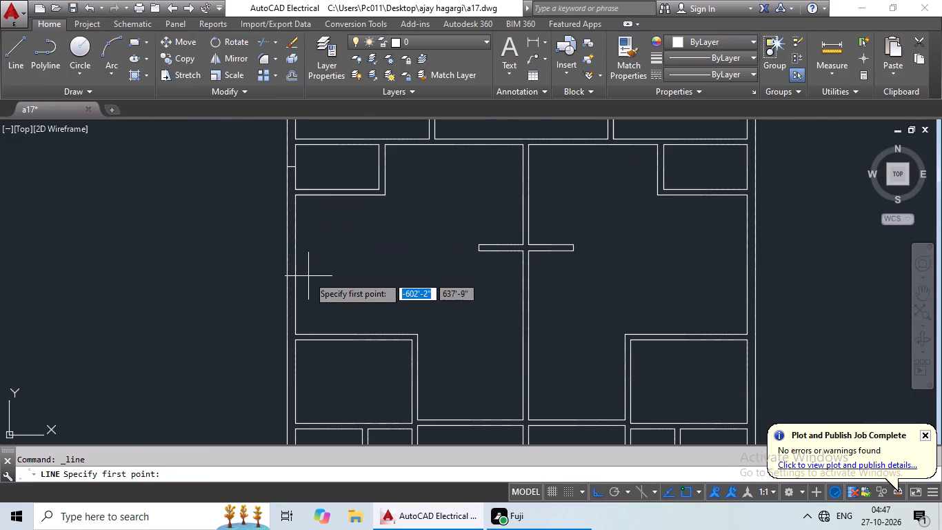
click(297, 264)
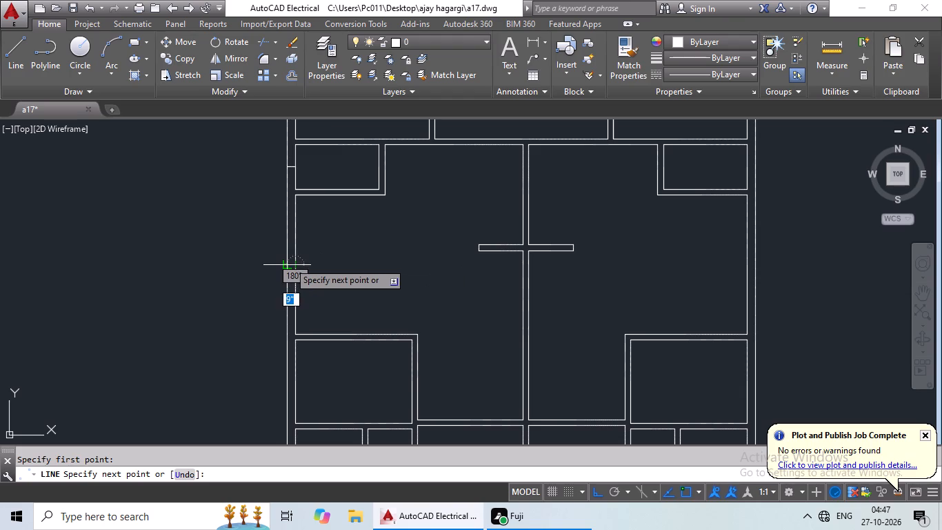
click(288, 262)
key(Escape)
Draw a line across the west outer wall at the midpoint of the room directly south of the large western room.
click(23, 63)
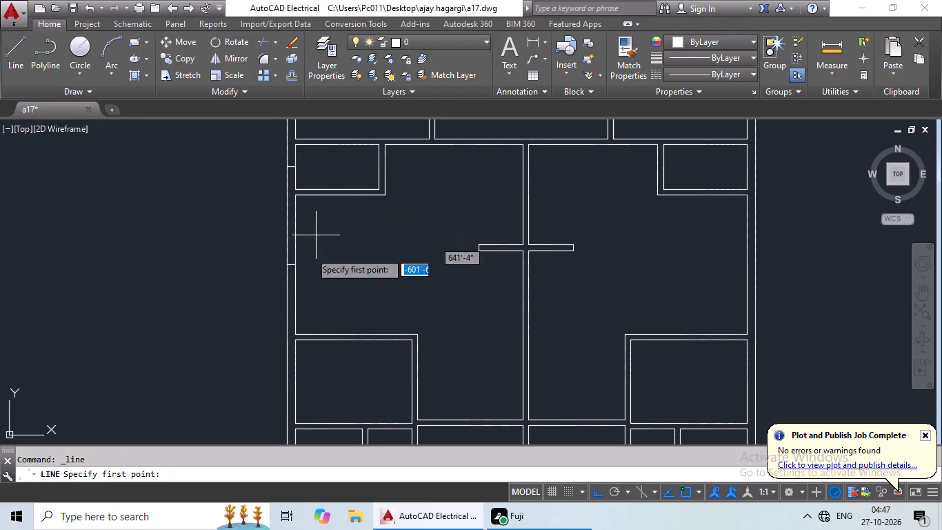
middle_drag(317, 265, 314, 155)
click(295, 271)
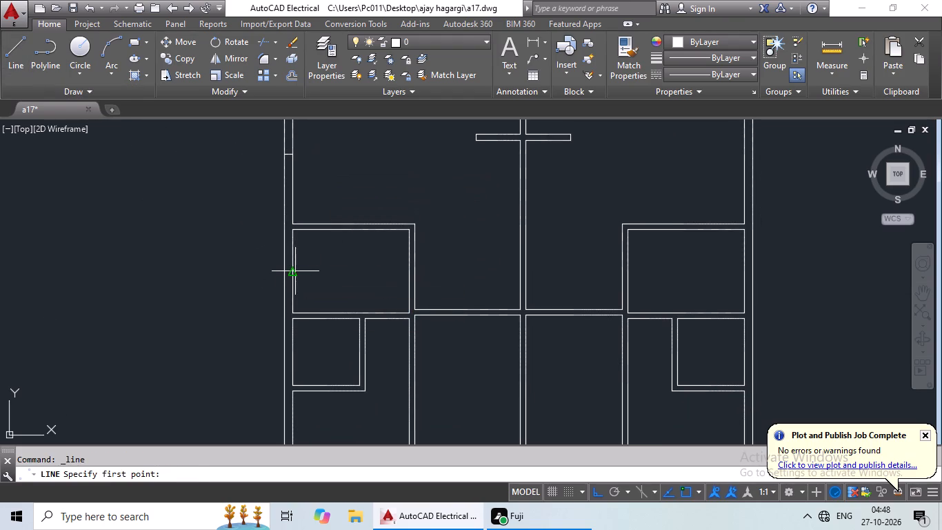
click(282, 275)
key(Escape)
key(Escape)
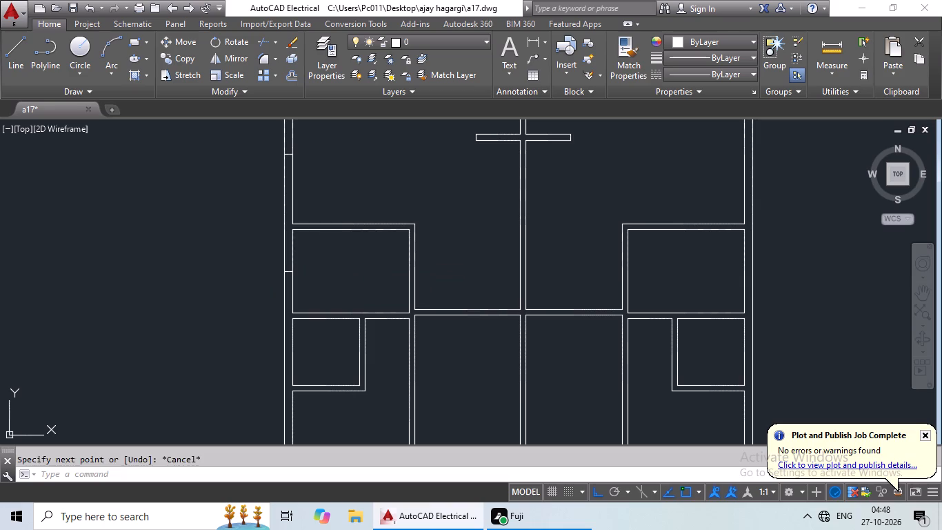
Draw a line across the west outer wall midway along the small room in the plan's southern half.
click(13, 68)
middle_drag(352, 215, 352, 147)
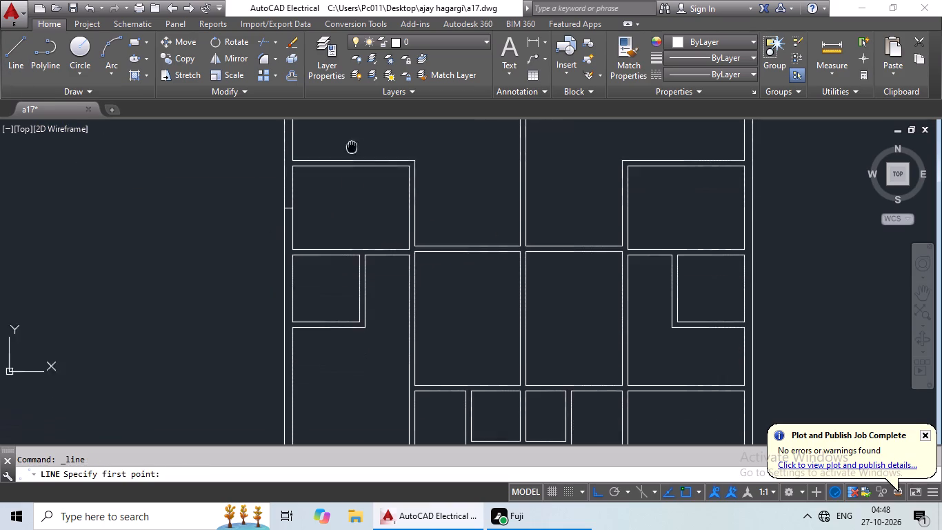
middle_drag(369, 233, 369, 187)
click(290, 238)
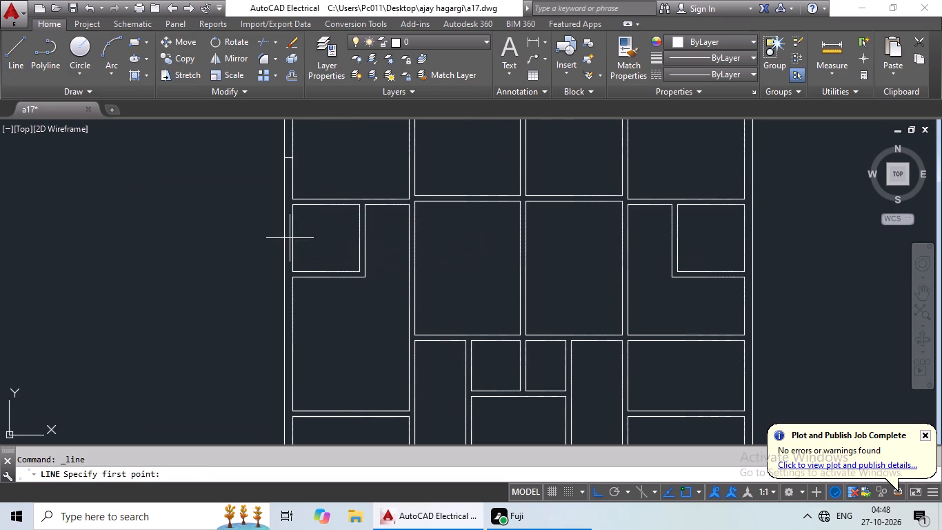
click(281, 238)
key(Escape)
key(Escape)
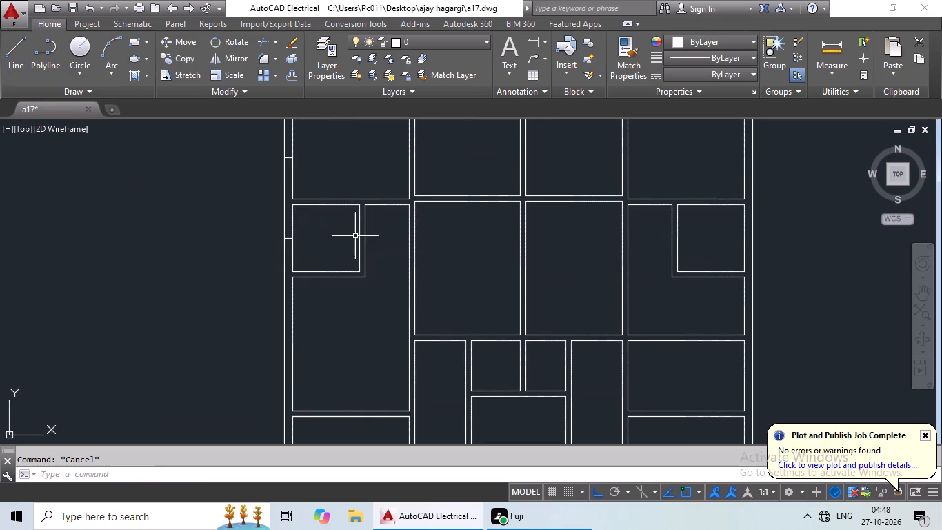
Draw a 9" line across the west outer wall midway between the southern small room and the narrow southwest room.
click(18, 59)
middle_drag(204, 213, 221, 128)
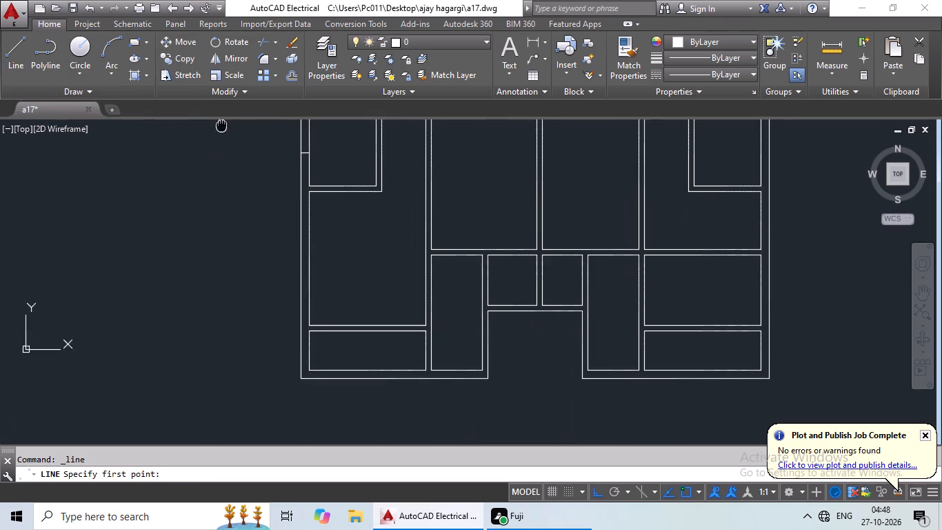
middle_drag(232, 196, 245, 126)
scroll(257, 143, down, 1)
middle_drag(308, 195, 301, 292)
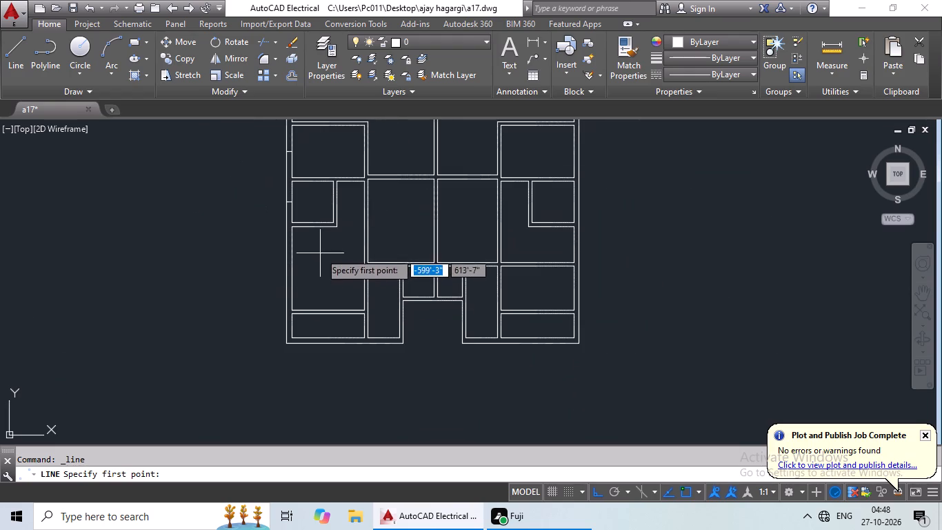
click(294, 270)
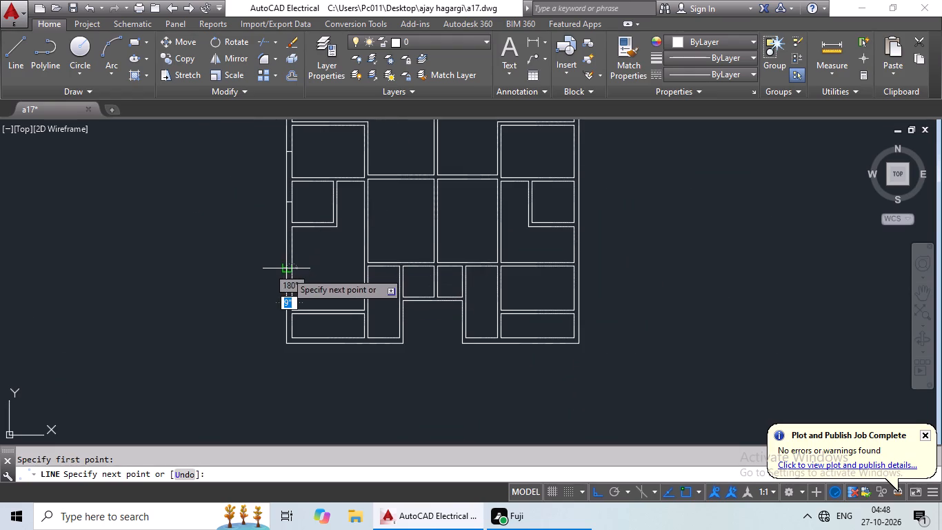
click(286, 272)
key(Escape)
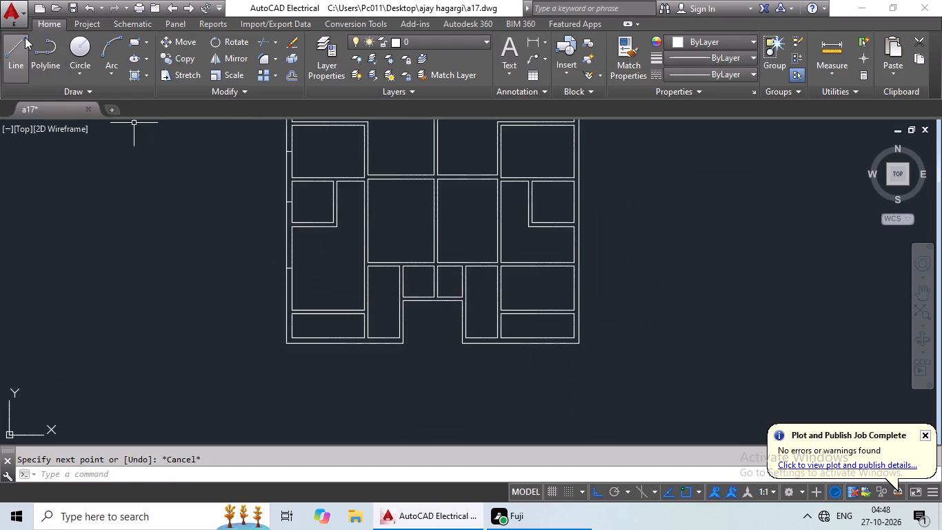
Draw a 6" line across the partition north of the narrow southwest room, about a quarter of the way from its west end.
click(24, 39)
middle_drag(325, 294, 355, 208)
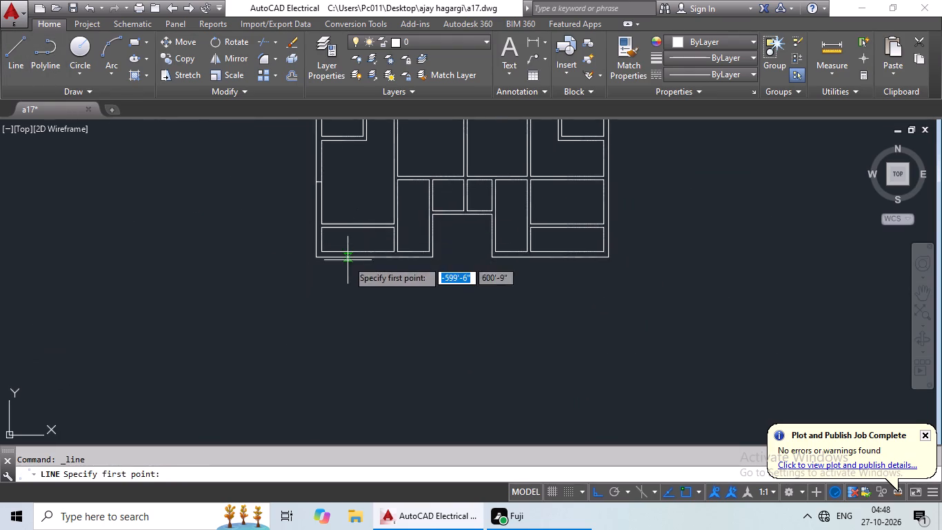
middle_drag(348, 259, 378, 199)
scroll(370, 163, up, 3)
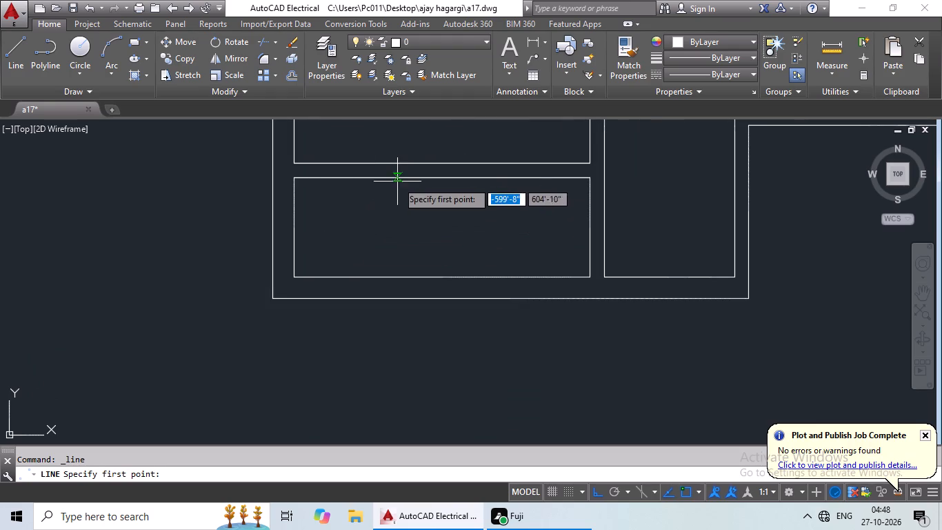
click(363, 179)
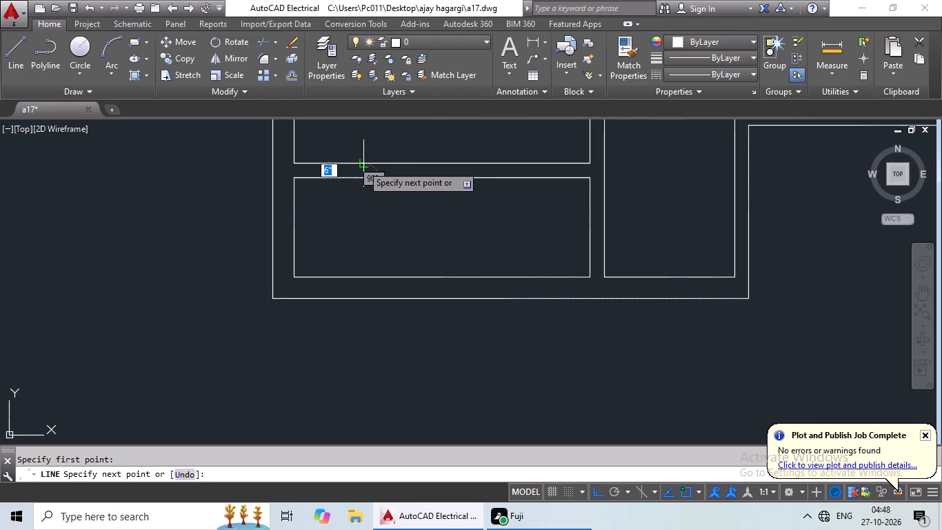
click(362, 164)
key(Escape)
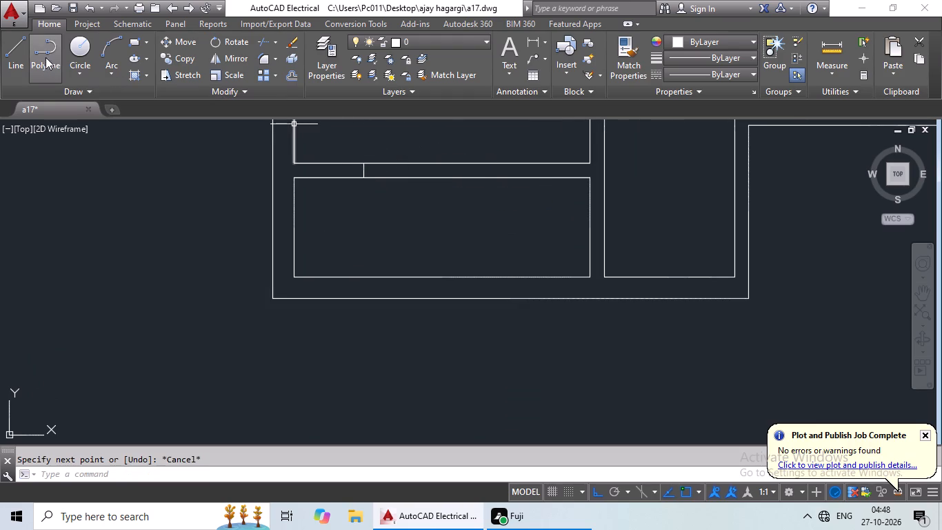
Draw a line across the south outer wall at the midpoint of the tall narrow room west of the entrance recess.
click(14, 50)
scroll(401, 271, down, 2)
middle_drag(411, 264, 267, 275)
middle_drag(387, 257, 329, 280)
scroll(319, 305, up, 2)
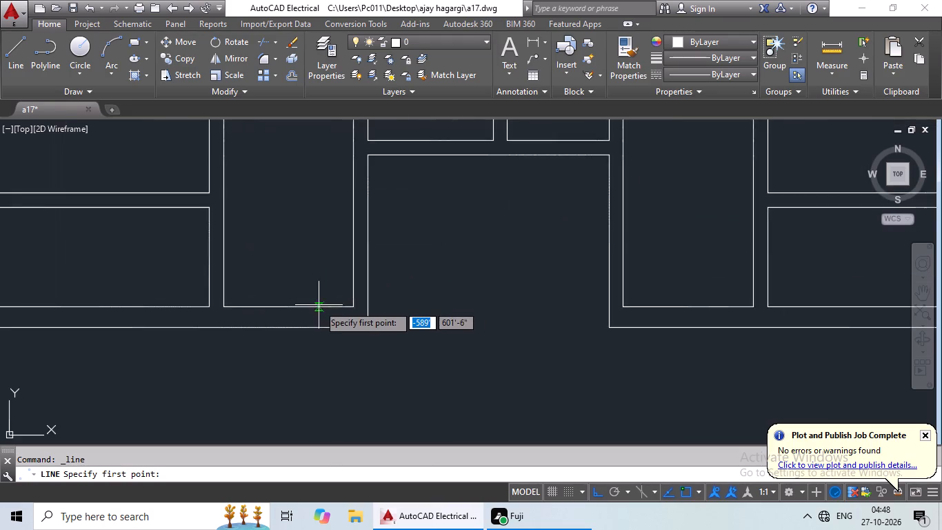
scroll(319, 305, up, 1)
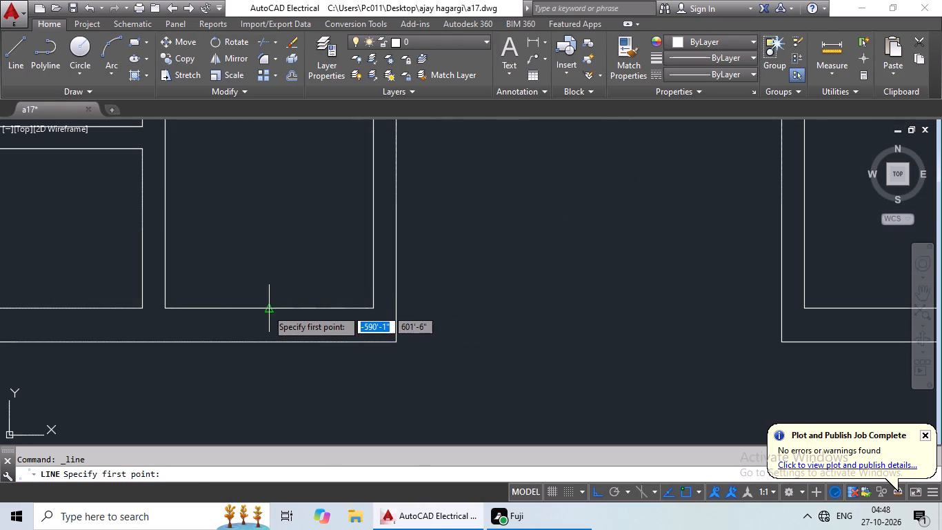
click(267, 309)
click(272, 340)
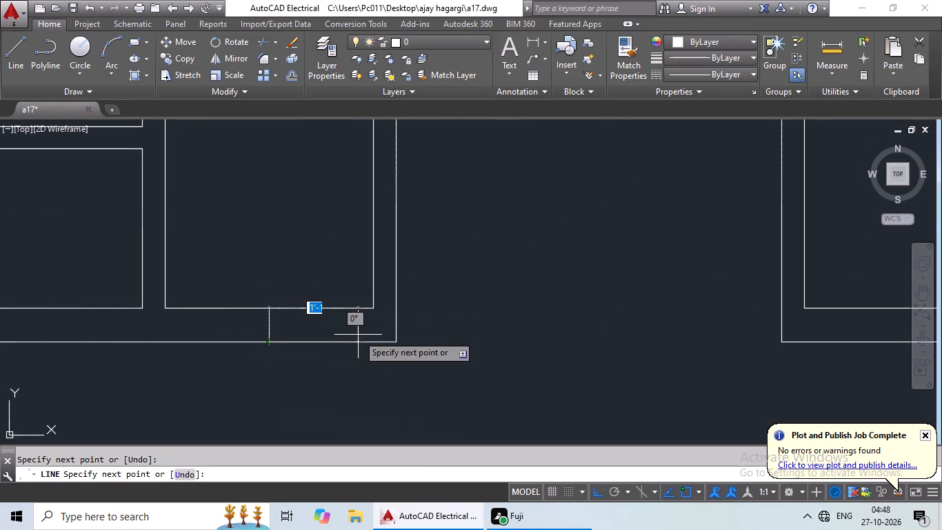
key(Escape)
Draw a line across the south outer wall at the midpoint of the tall narrow room east of the entrance recess.
click(14, 56)
scroll(452, 289, down, 2)
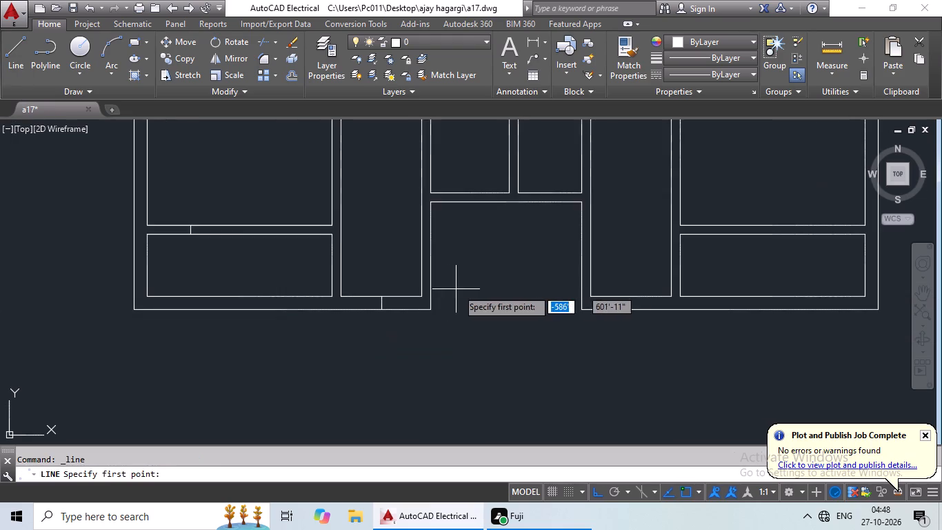
middle_drag(477, 283, 391, 357)
middle_drag(417, 342, 354, 347)
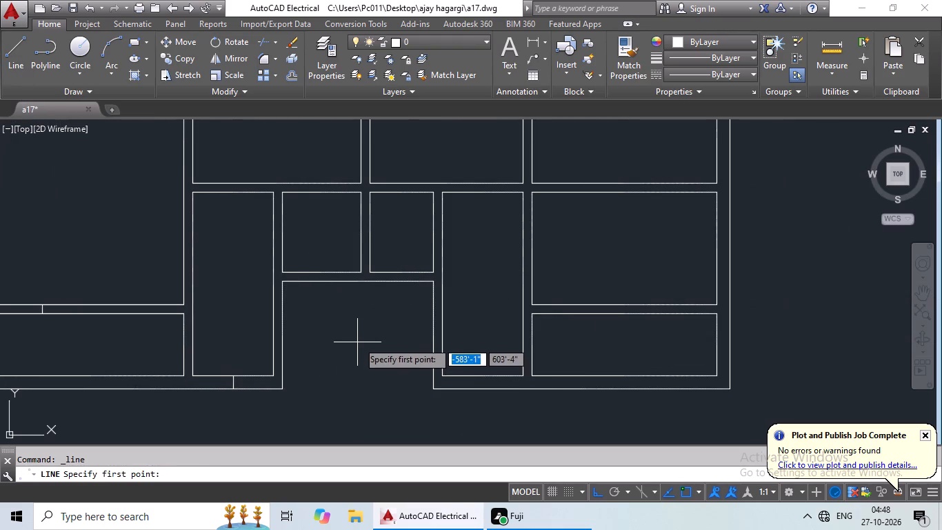
middle_drag(357, 313, 337, 293)
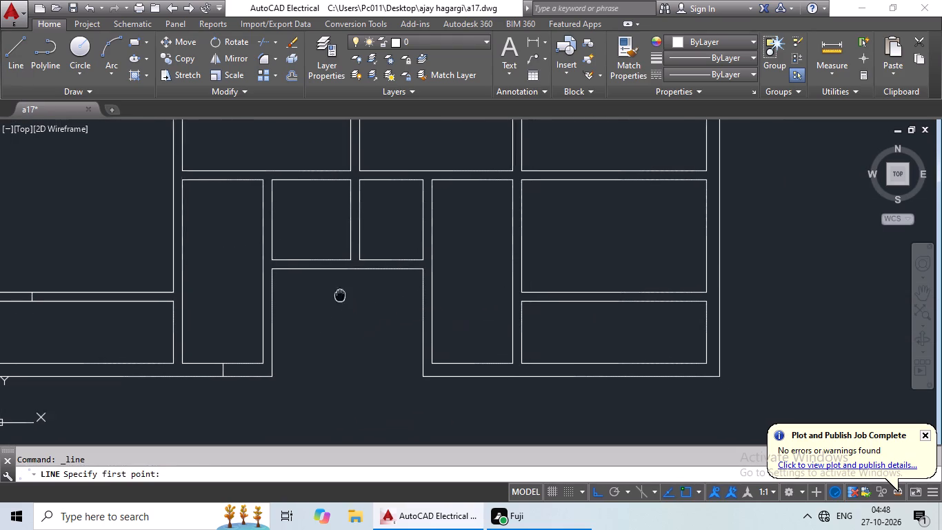
middle_drag(337, 293, 324, 286)
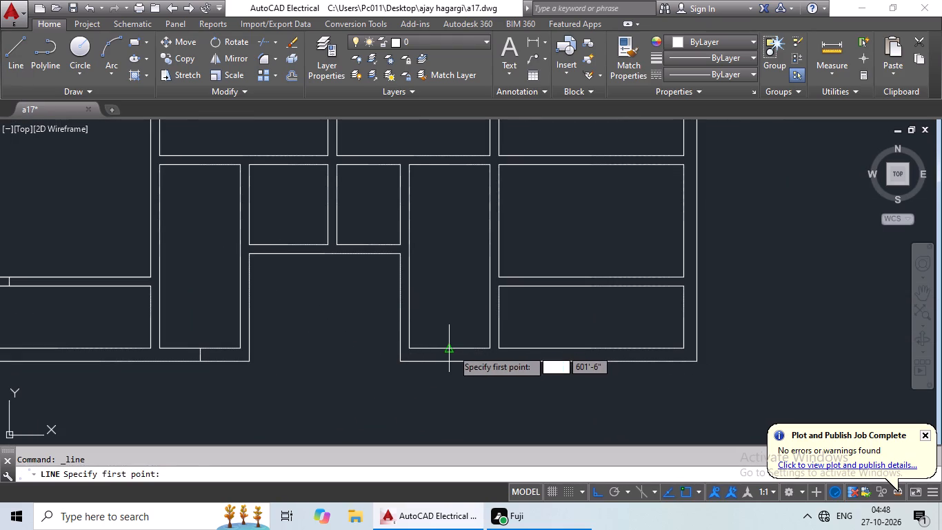
click(452, 349)
click(453, 362)
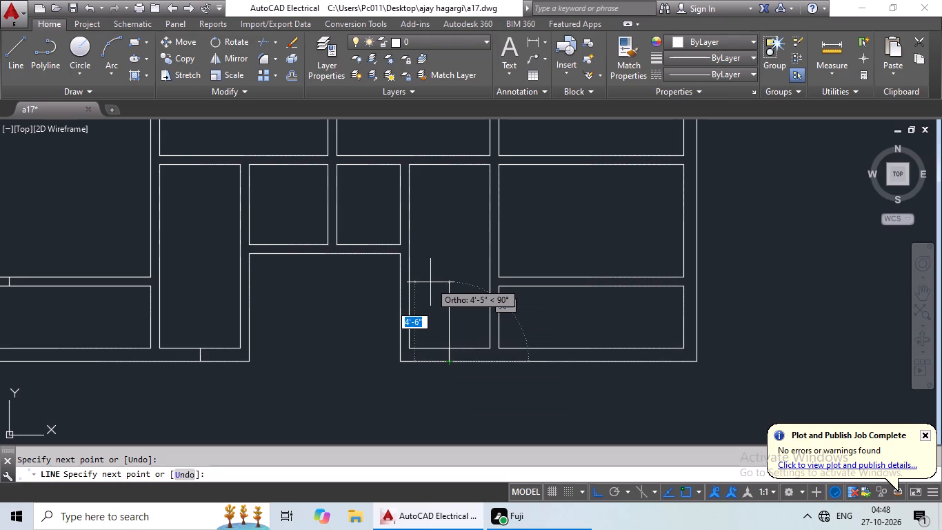
key(Escape)
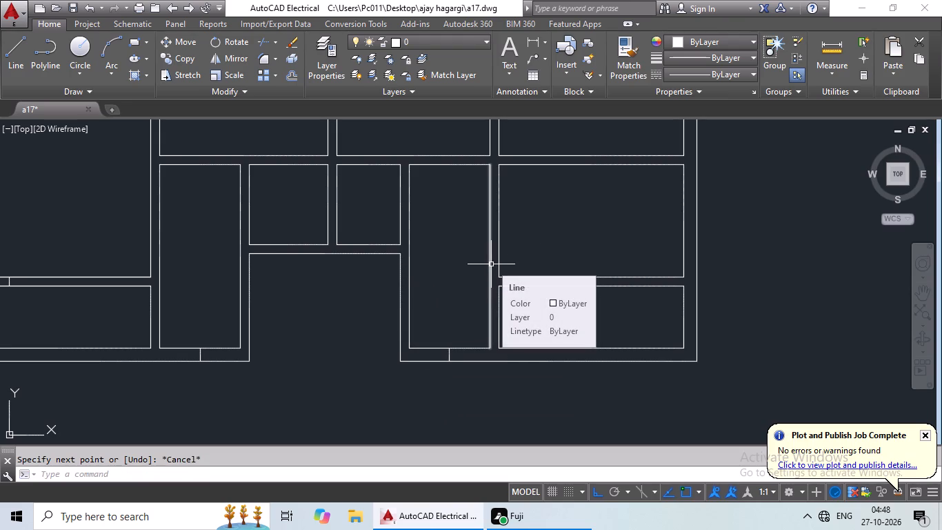
Draw a 6" line across the partition east of the eastern central room, at the midpoint of that room's east side.
scroll(325, 269, down, 2)
middle_drag(330, 266, 322, 314)
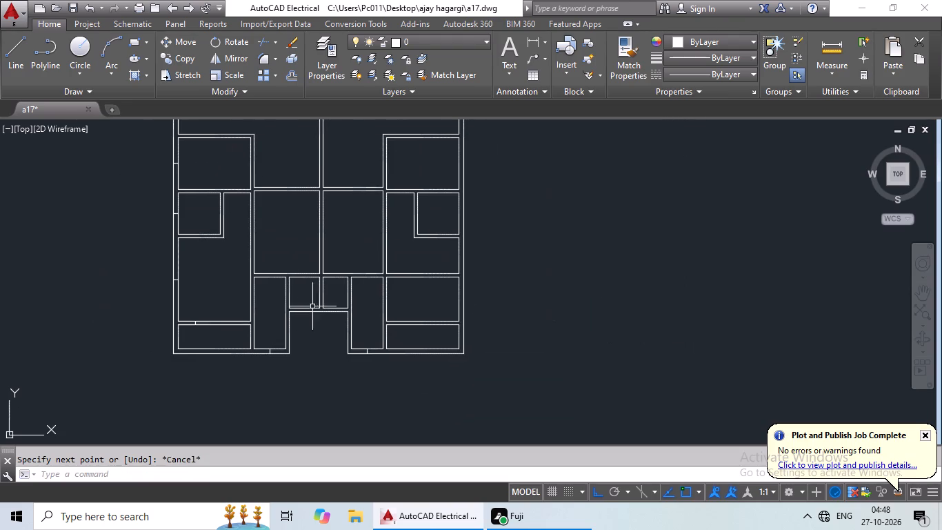
click(17, 68)
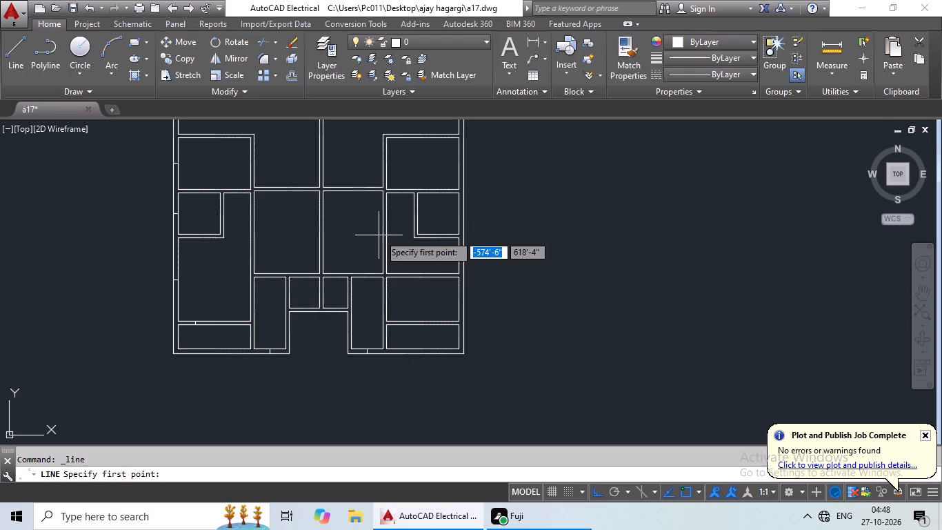
click(381, 230)
scroll(392, 230, up, 4)
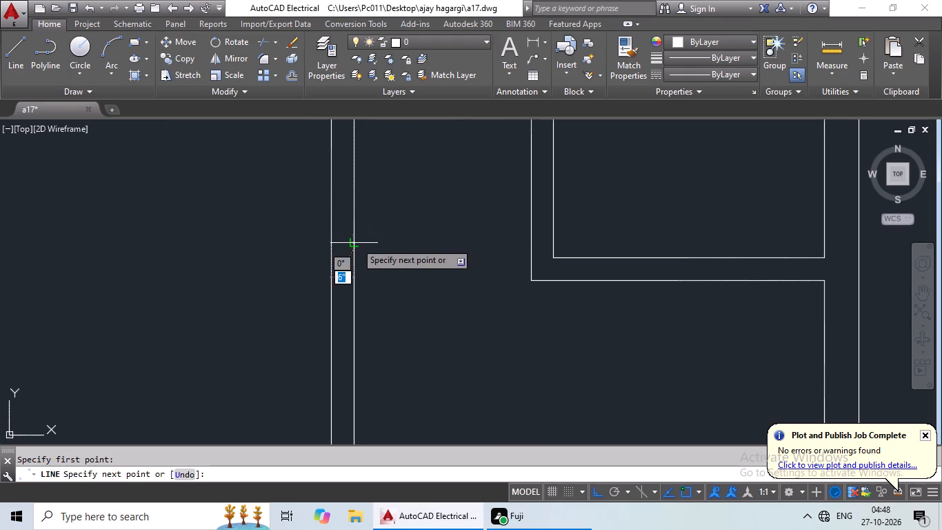
click(356, 243)
key(Escape)
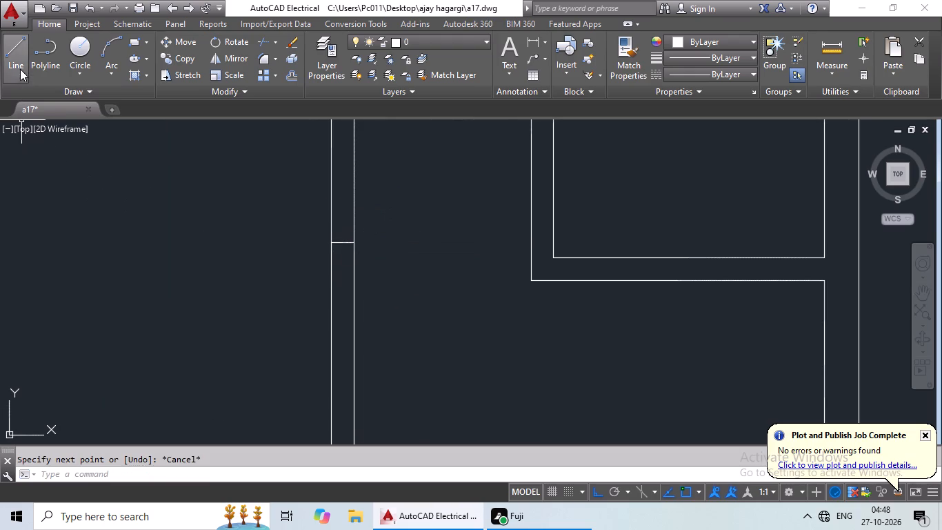
Draw a line across the partition between the two central rooms, at the midpoint of their shared wall.
click(20, 63)
scroll(222, 240, down, 2)
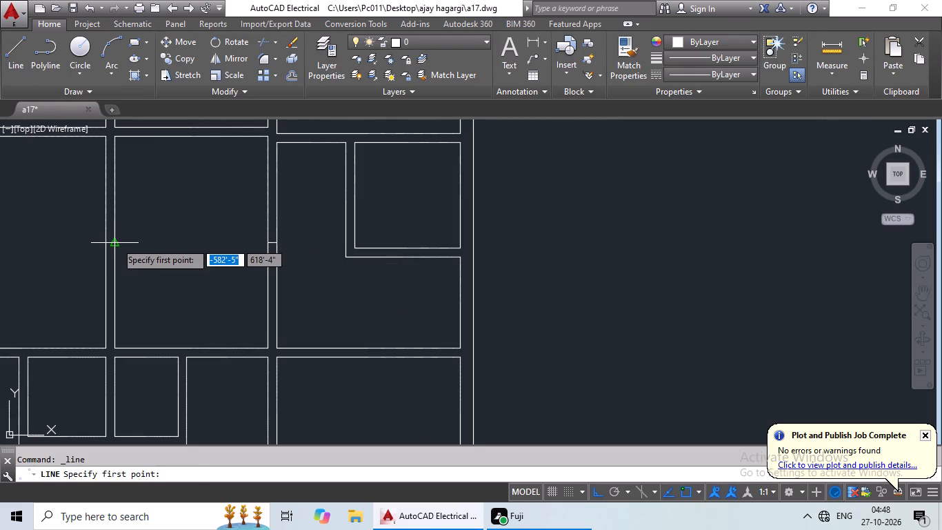
click(116, 242)
click(106, 241)
key(Escape)
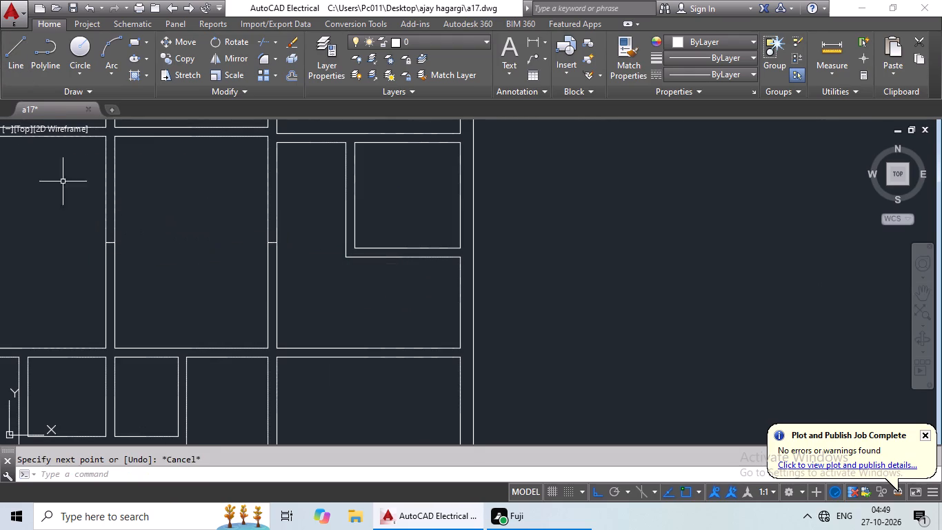
Draw a line across the partition north of the narrow southeast room, slightly east of its middle.
click(14, 66)
scroll(334, 304, down, 2)
middle_drag(337, 304, 237, 288)
middle_drag(257, 349, 290, 291)
scroll(284, 297, up, 2)
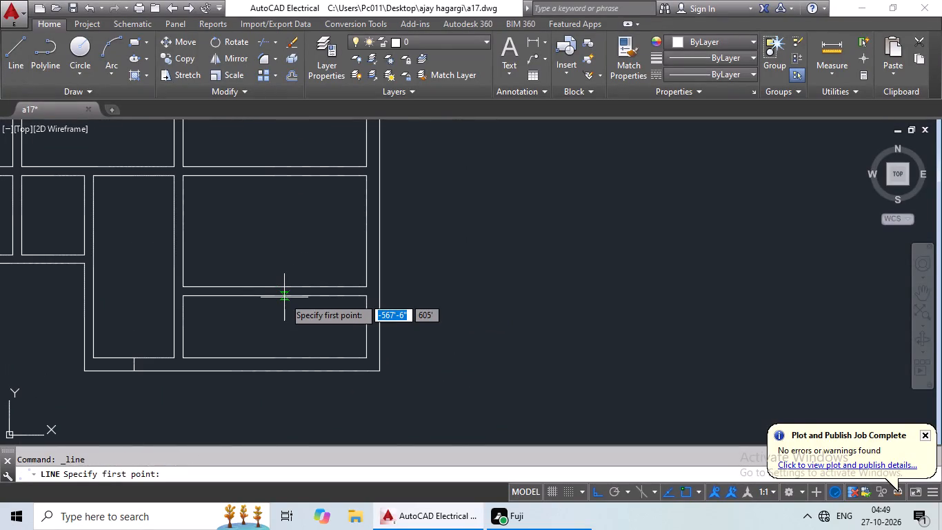
scroll(286, 298, up, 2)
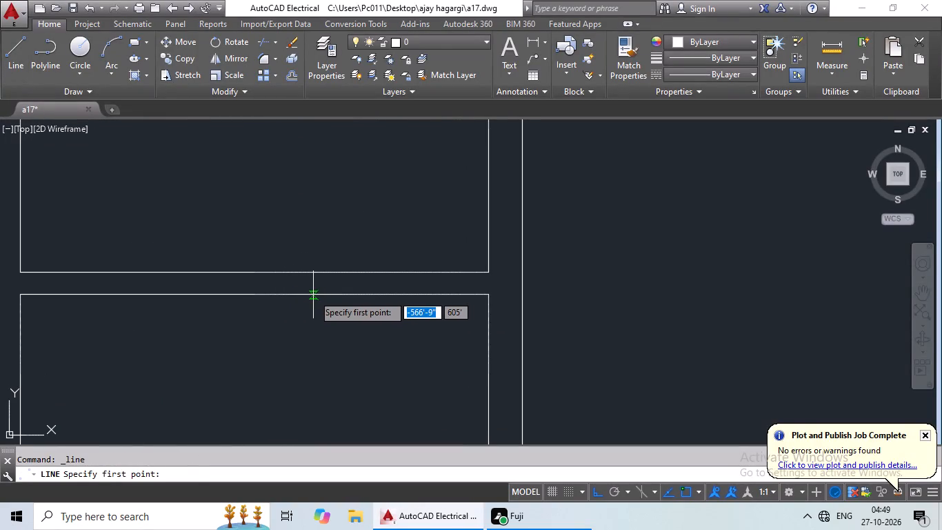
click(312, 295)
click(314, 271)
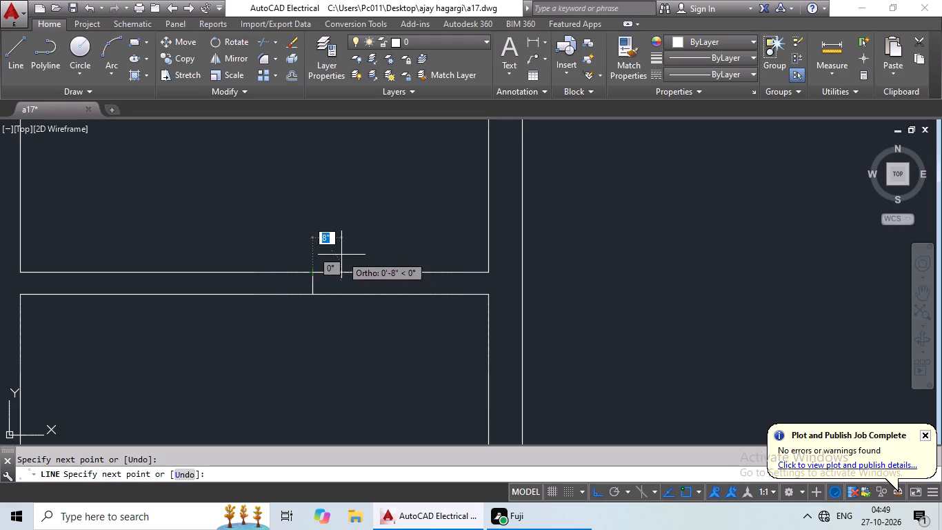
key(Escape)
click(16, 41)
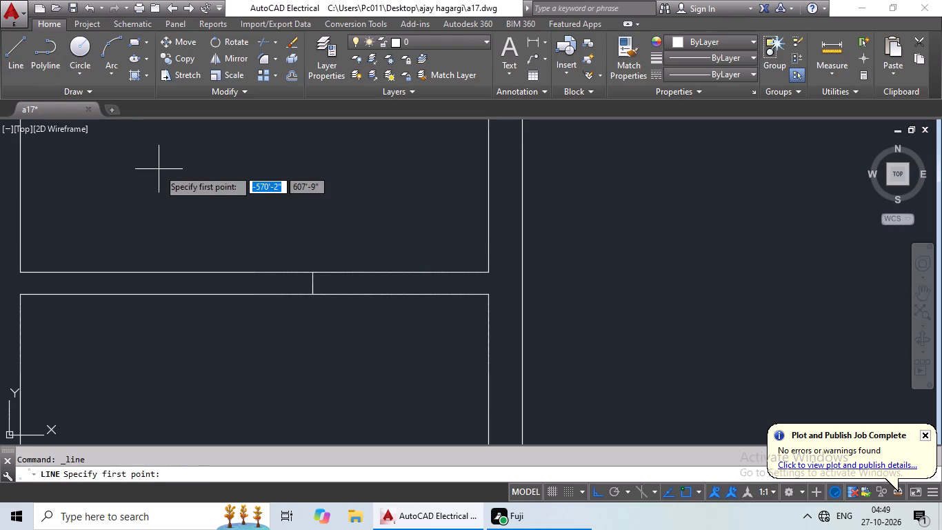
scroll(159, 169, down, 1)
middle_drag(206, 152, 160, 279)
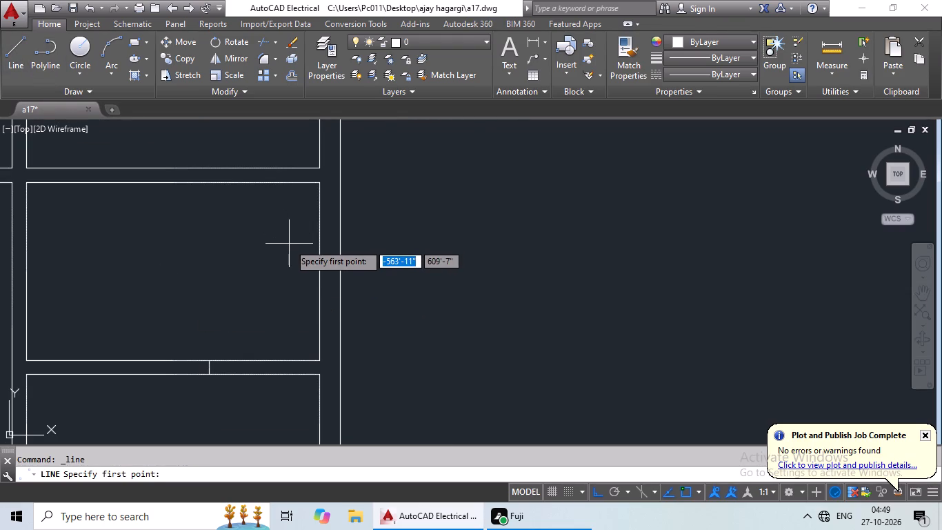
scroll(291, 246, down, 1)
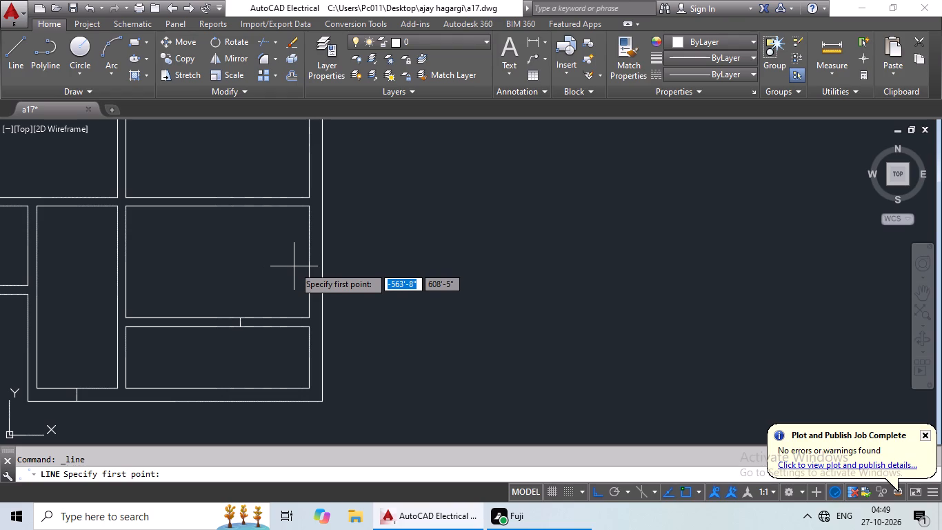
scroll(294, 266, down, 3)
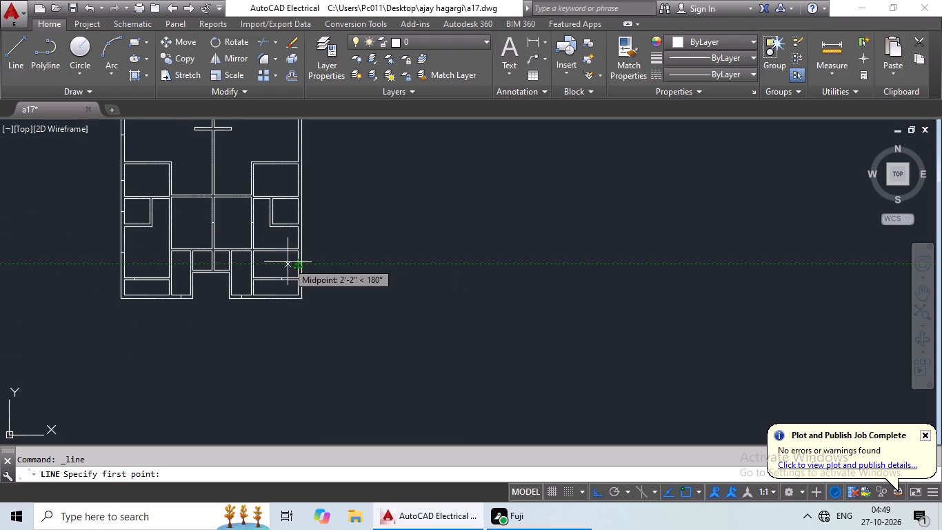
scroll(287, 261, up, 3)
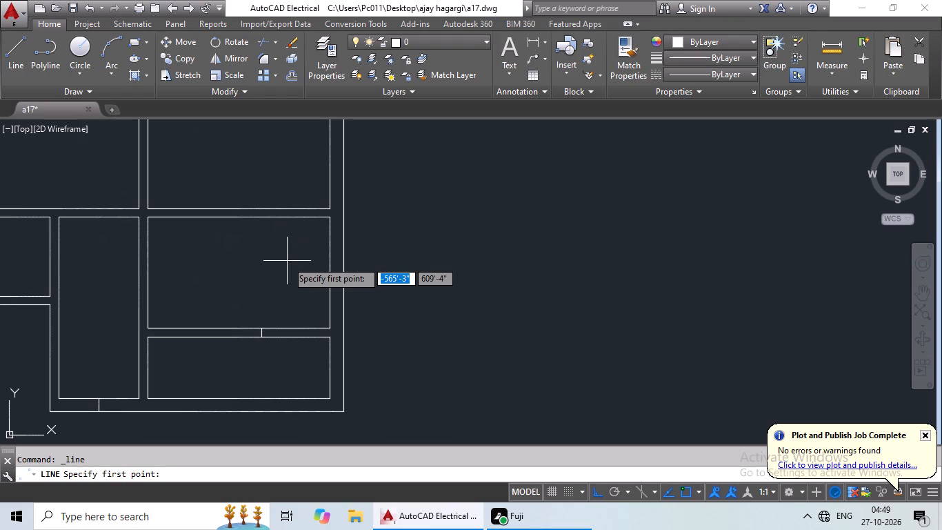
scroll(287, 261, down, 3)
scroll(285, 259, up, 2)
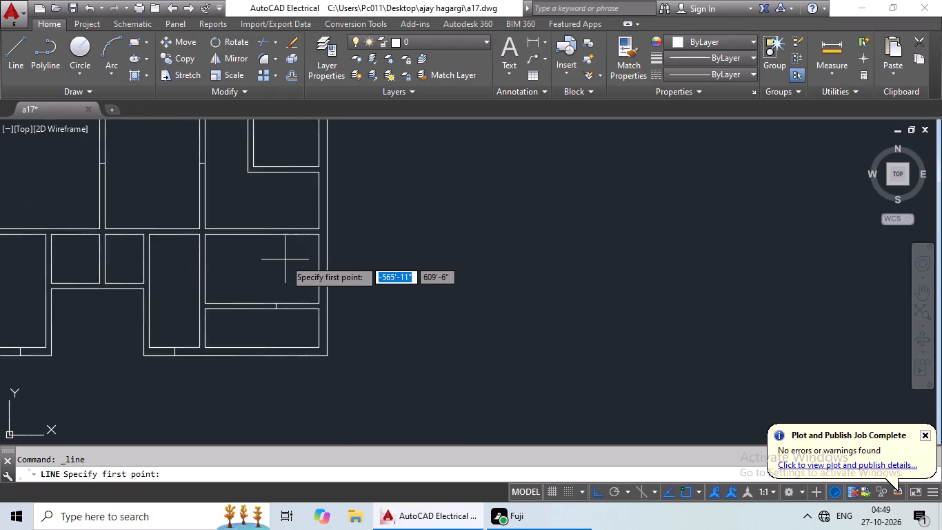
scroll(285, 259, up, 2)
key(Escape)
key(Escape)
Extend the west and east inner wall lines of the southeastern rooms across the gaps of both horizontal partitions there.
key(e)
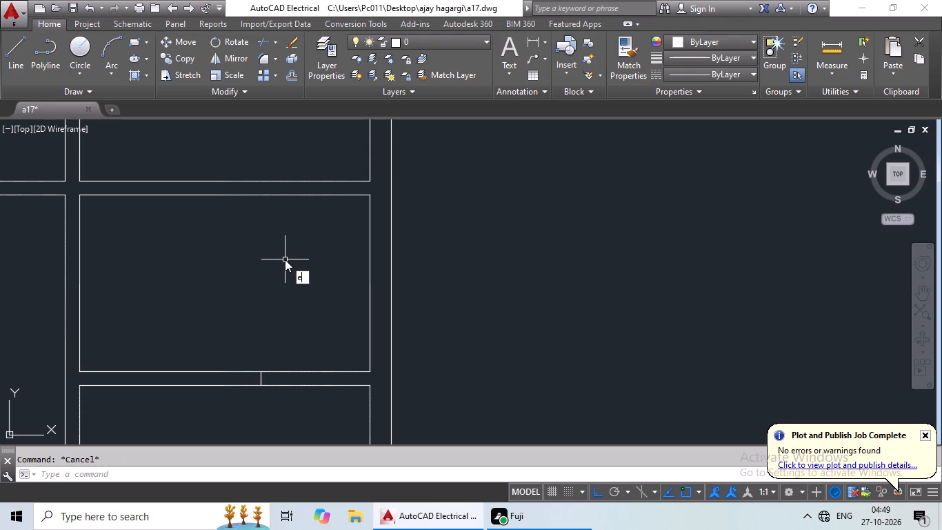
key(x)
key(space)
key(space)
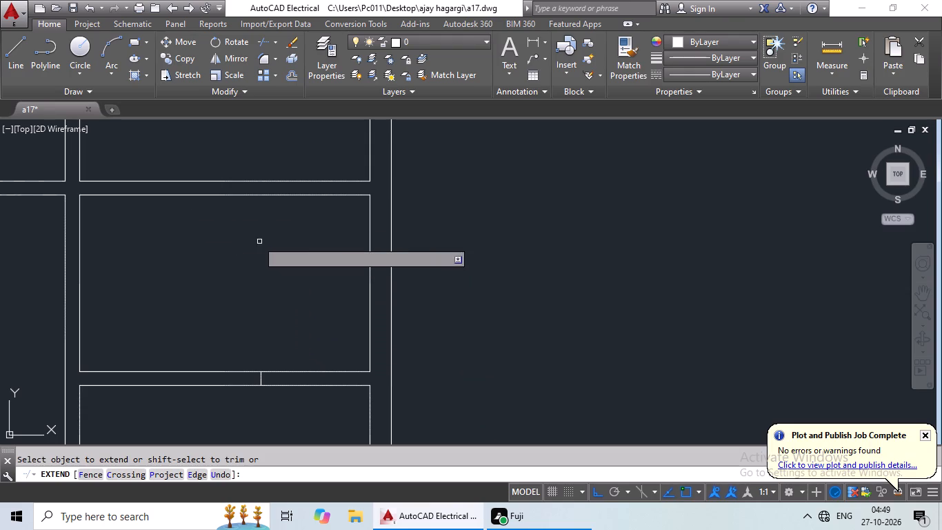
click(81, 175)
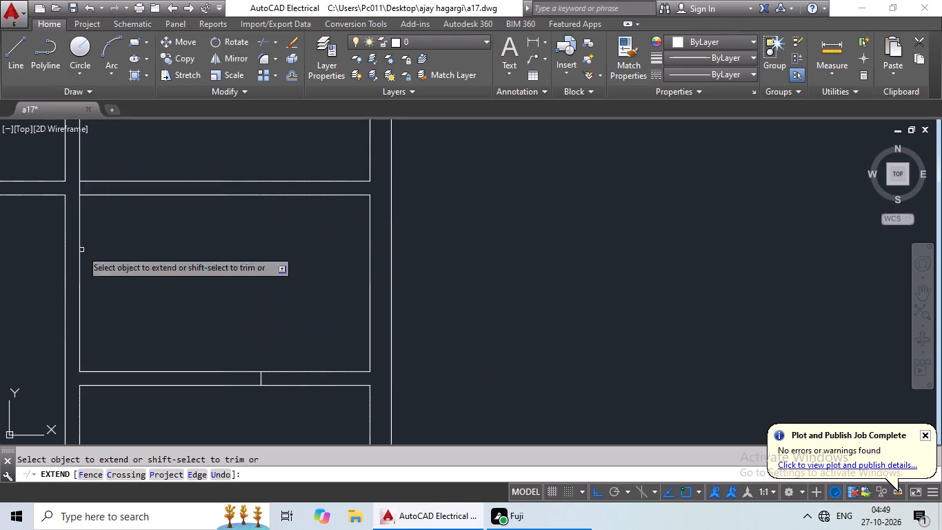
click(78, 368)
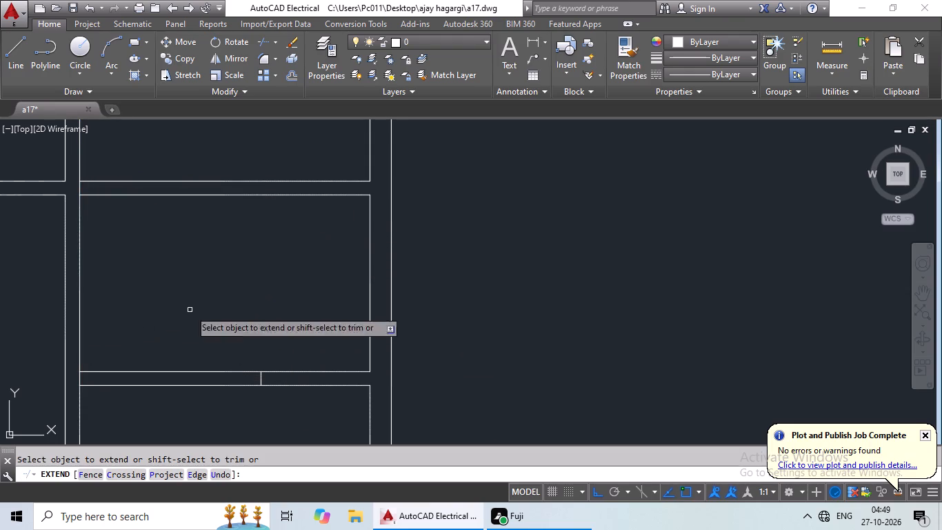
click(369, 173)
click(370, 360)
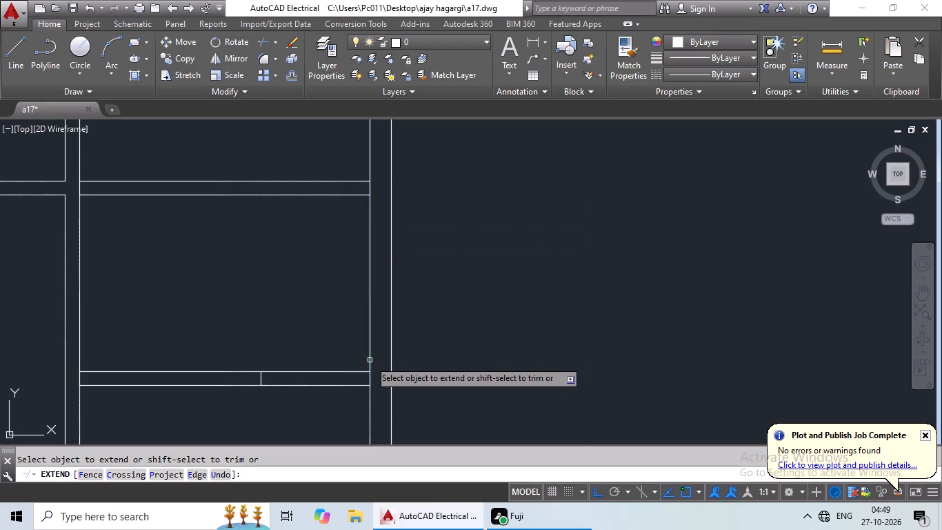
scroll(503, 319, down, 1)
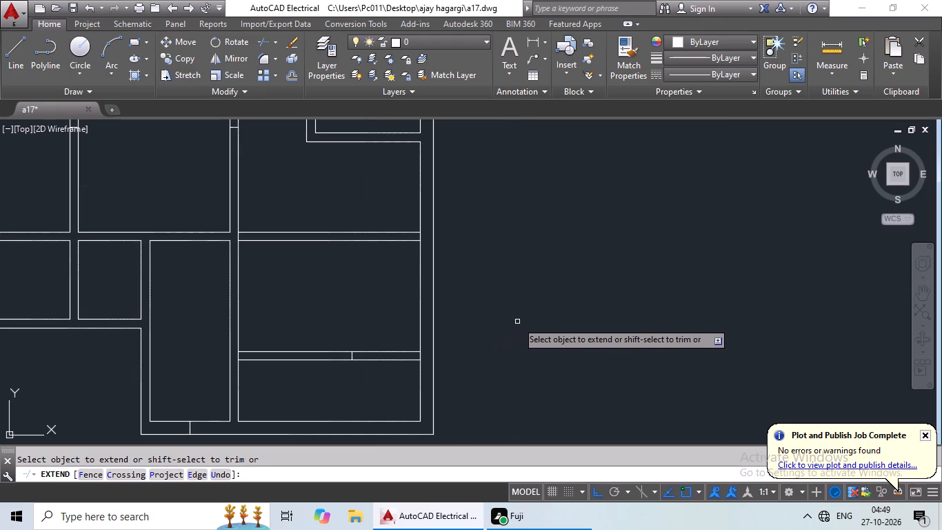
key(Escape)
key(Escape)
key(Escape)
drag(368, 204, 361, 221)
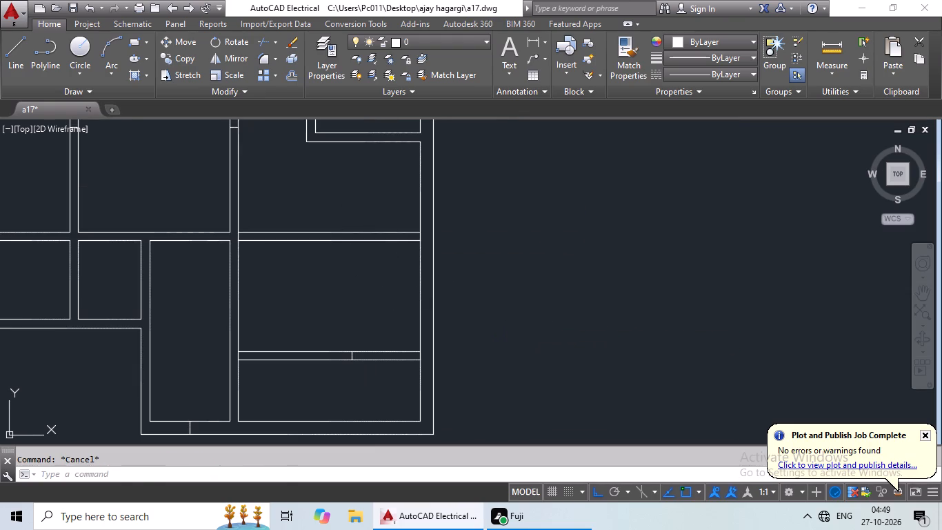
Erase the two horizontal lines of the northern partition crossing the southeastern rooms.
drag(361, 221, 341, 275)
key(Delete)
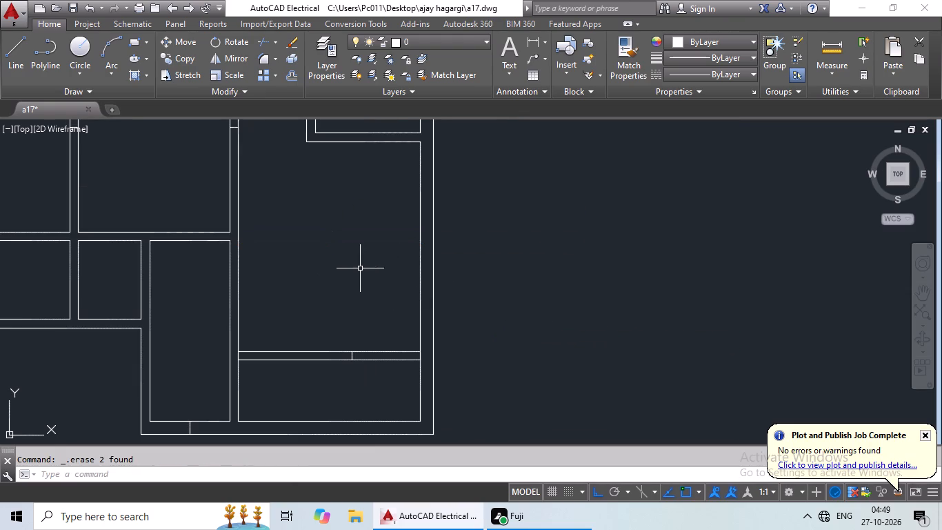
Draw a line across the east outer wall, about midway along the enlarged southeastern room's east side.
scroll(363, 266, down, 1)
middle_drag(363, 266, 343, 324)
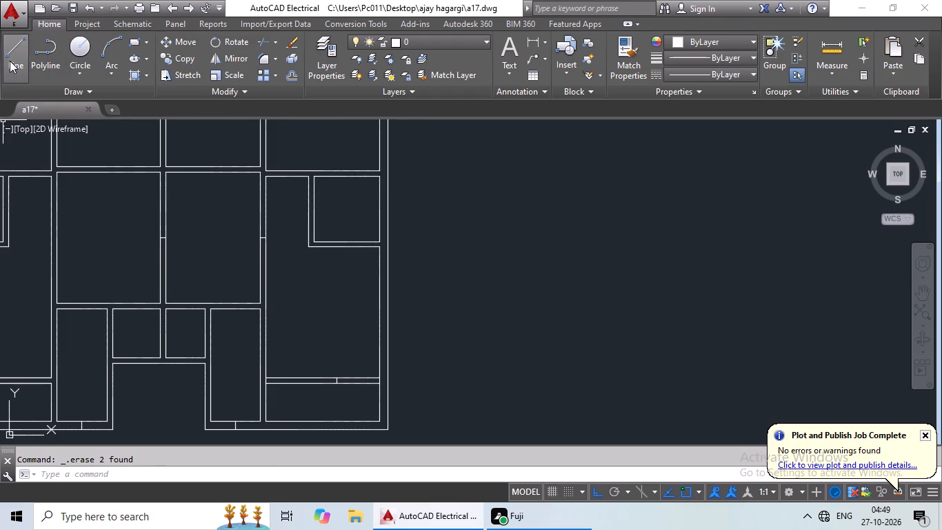
click(9, 60)
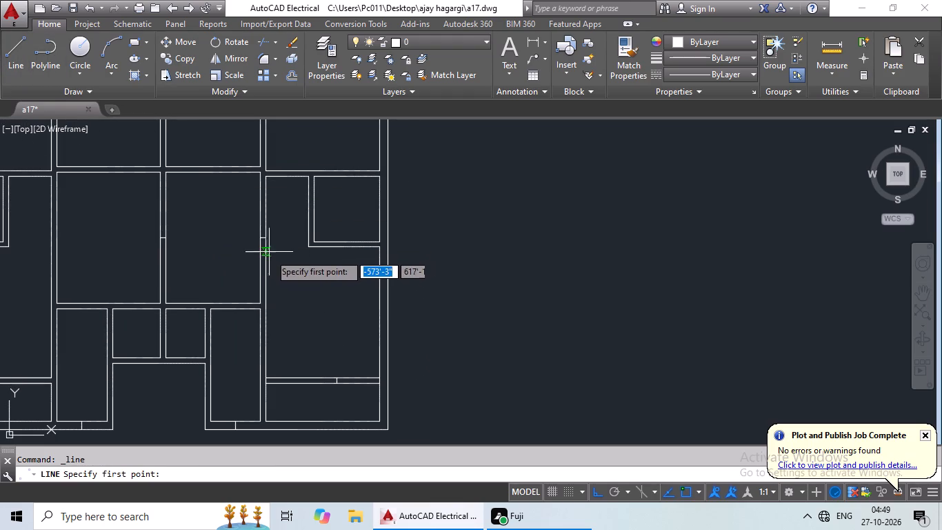
scroll(319, 288, down, 2)
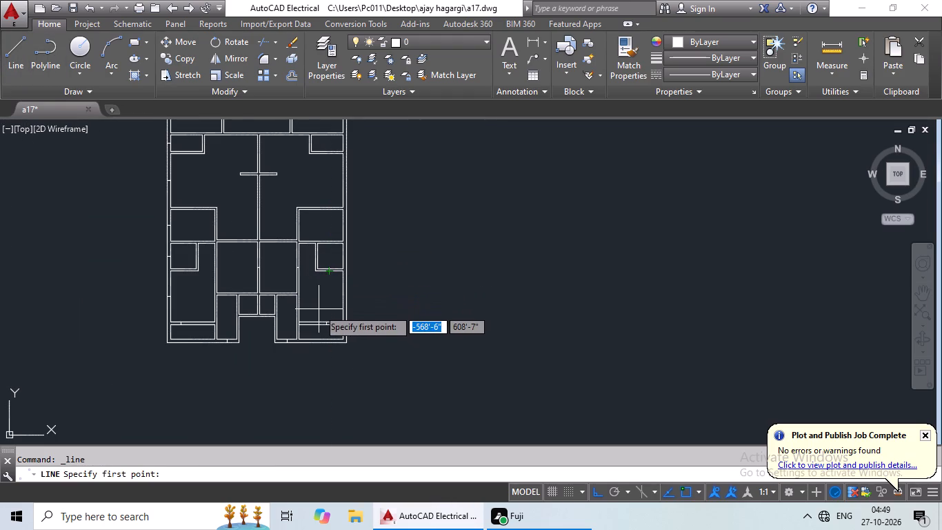
scroll(342, 307, up, 4)
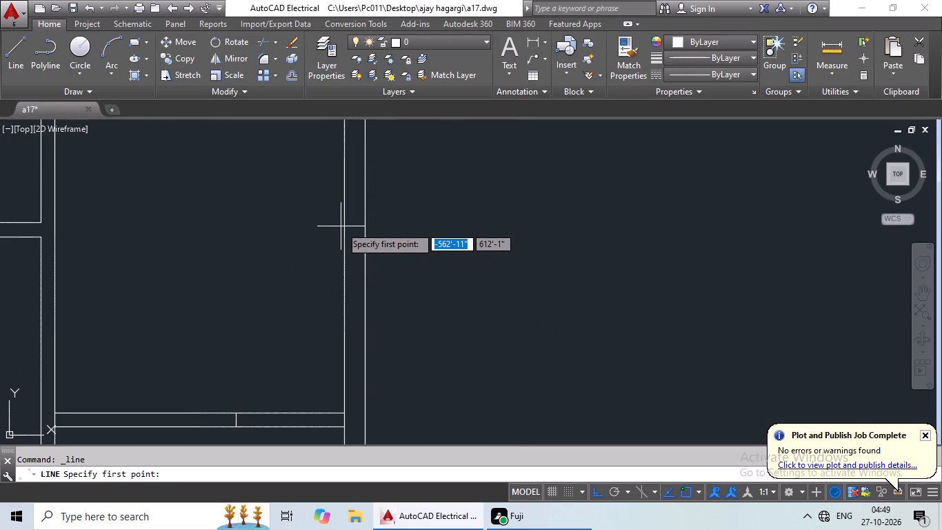
scroll(345, 184, down, 3)
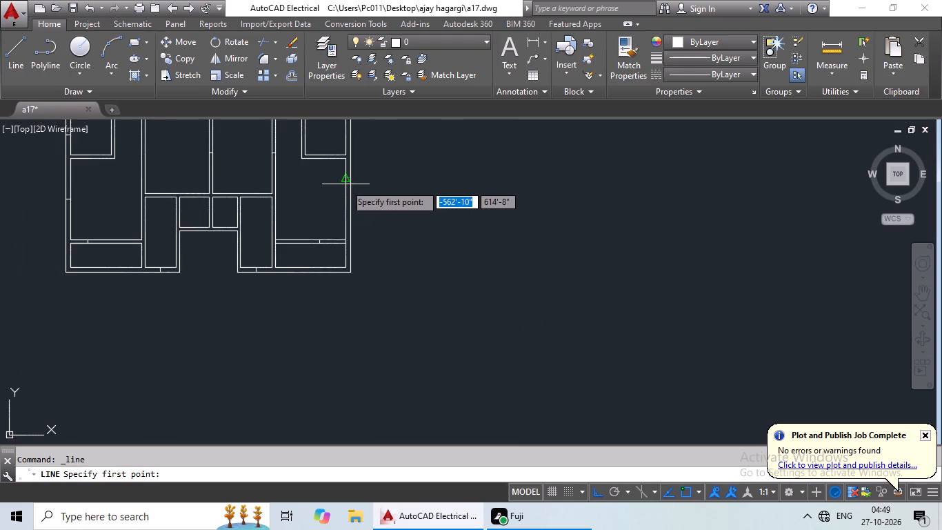
middle_drag(345, 187, 332, 217)
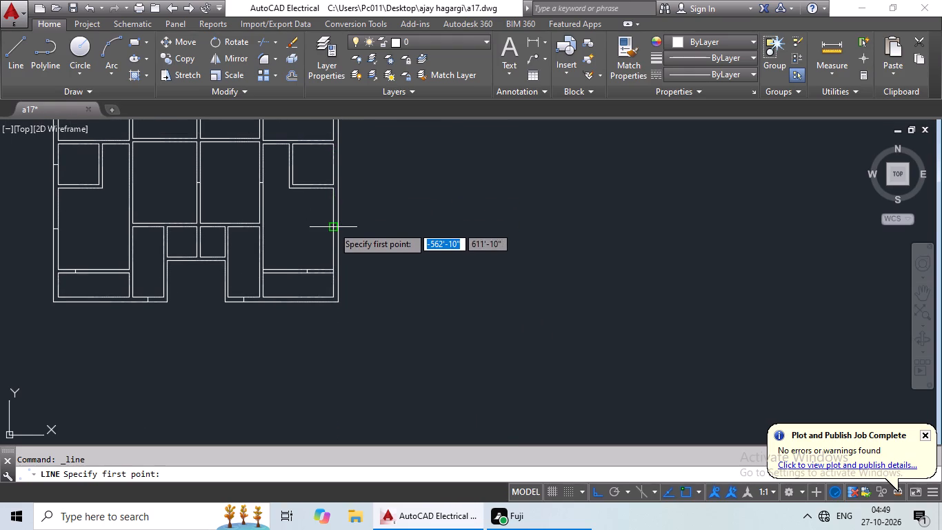
scroll(333, 226, up, 4)
click(333, 226)
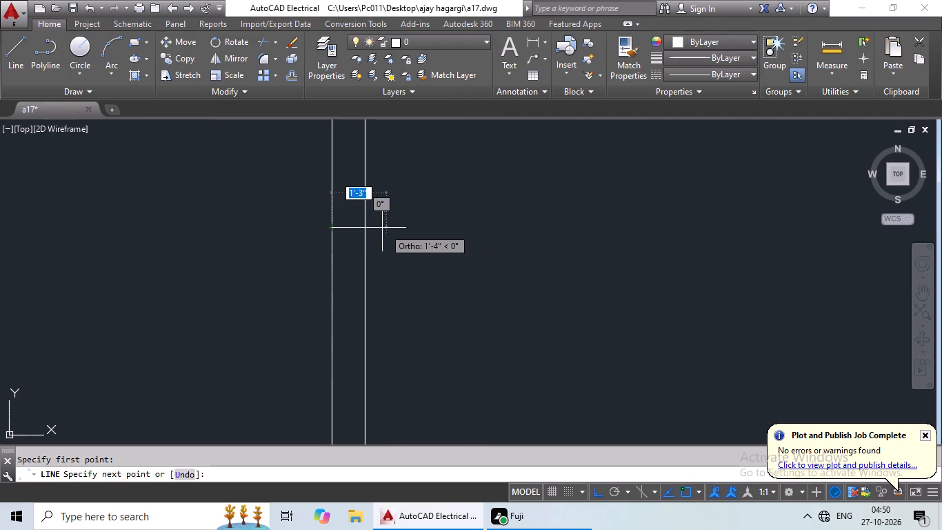
click(365, 227)
key(Escape)
Draw a line across the east outer wall at the midpoint of the small room north of the large southeastern room.
scroll(413, 228, down, 1)
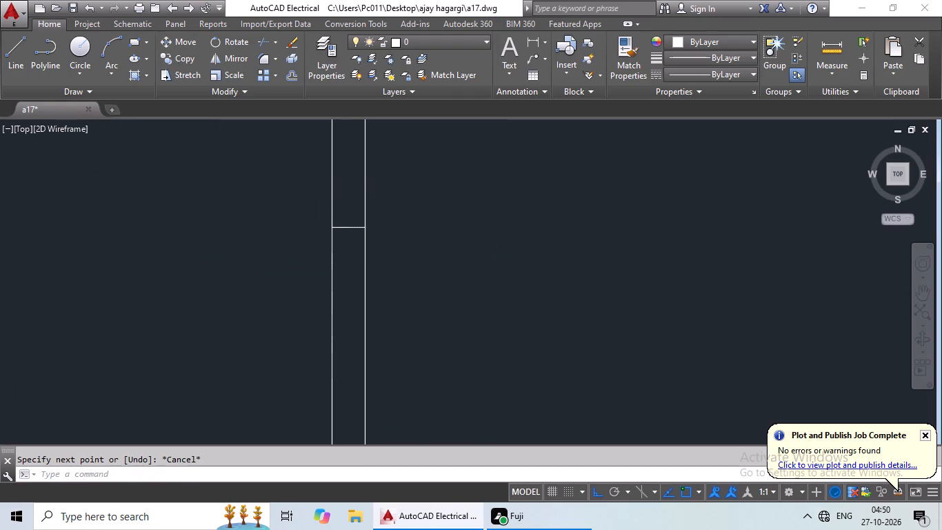
scroll(413, 228, down, 2)
middle_drag(340, 236, 295, 343)
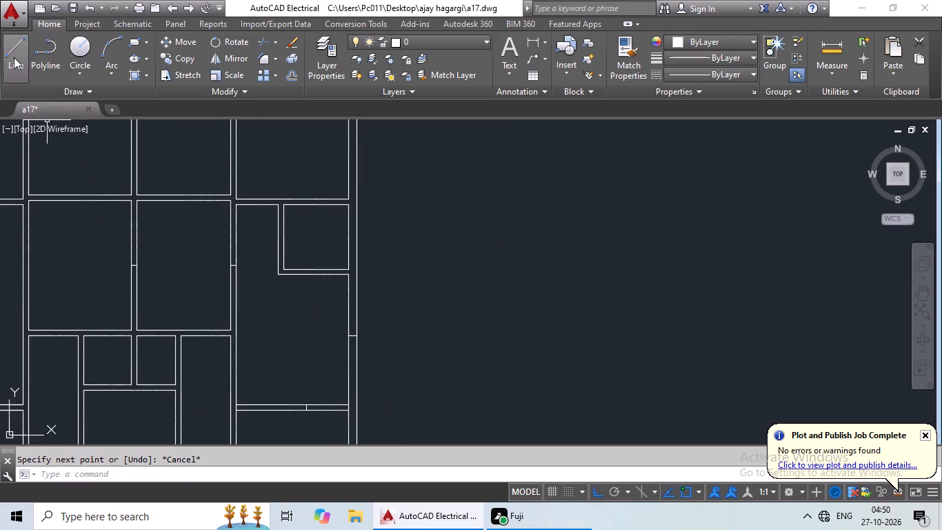
click(14, 57)
scroll(169, 223, down, 2)
middle_drag(181, 234, 223, 257)
scroll(297, 255, up, 2)
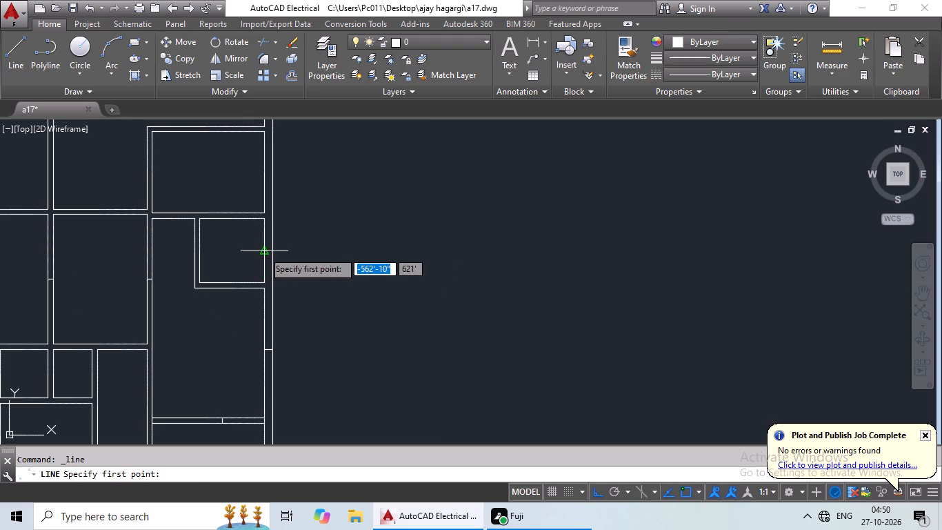
click(263, 251)
click(272, 250)
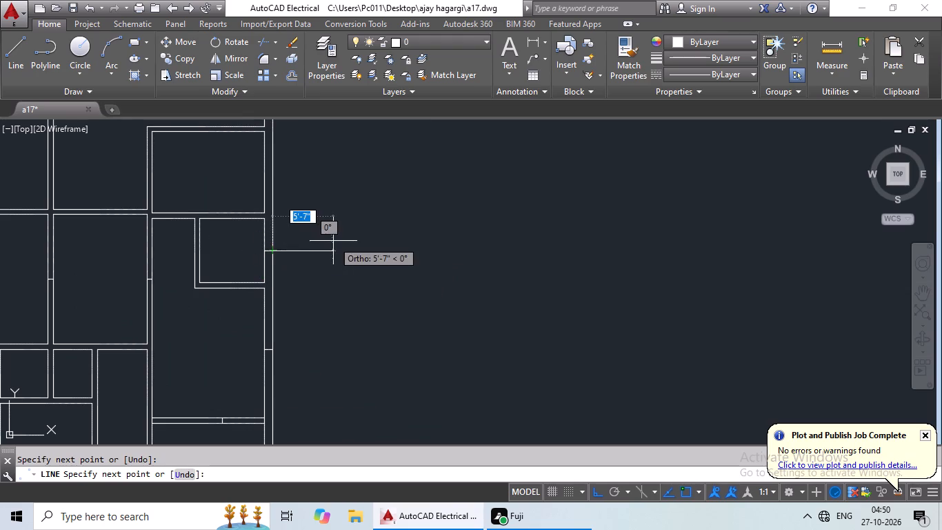
key(Escape)
Draw a line across the east outer wall at the middle of the rectangular room just south of the large eastern hall.
scroll(203, 254, down, 1)
middle_drag(210, 254, 251, 315)
click(15, 56)
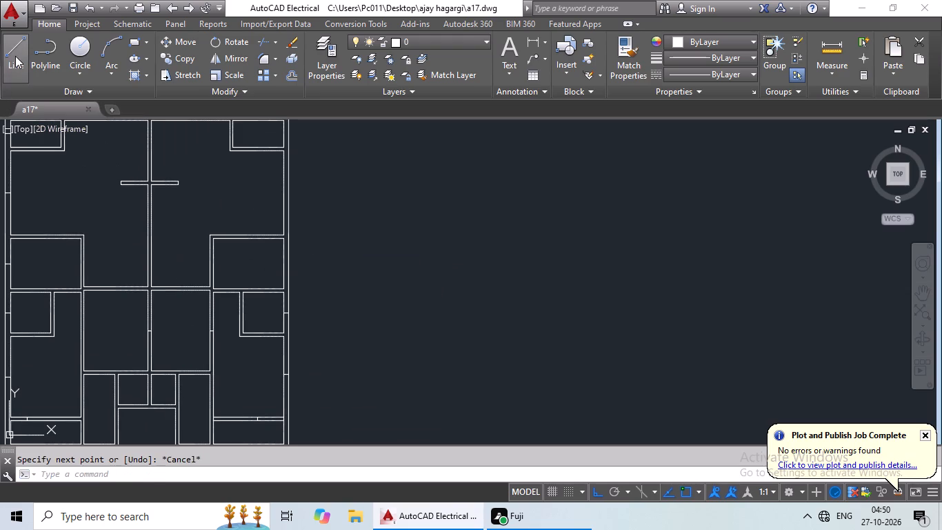
click(285, 266)
scroll(285, 267, up, 2)
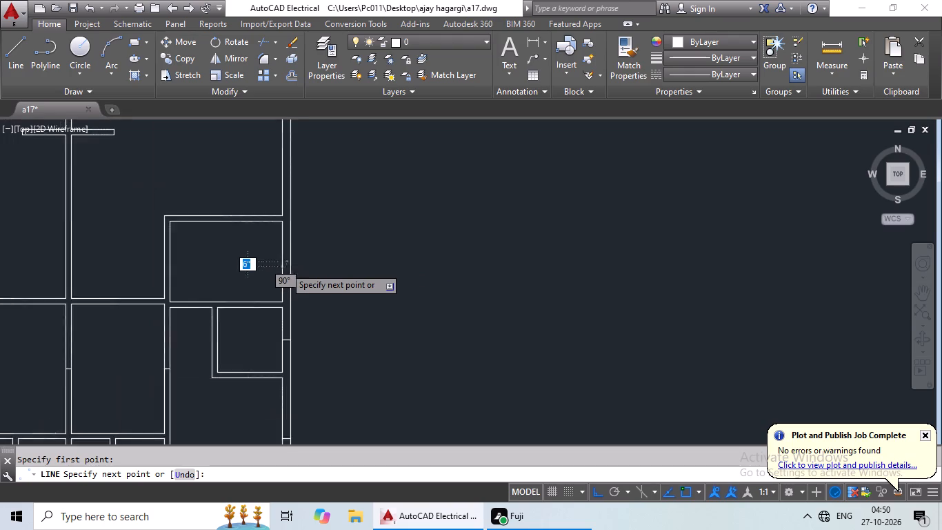
scroll(285, 267, up, 2)
click(308, 248)
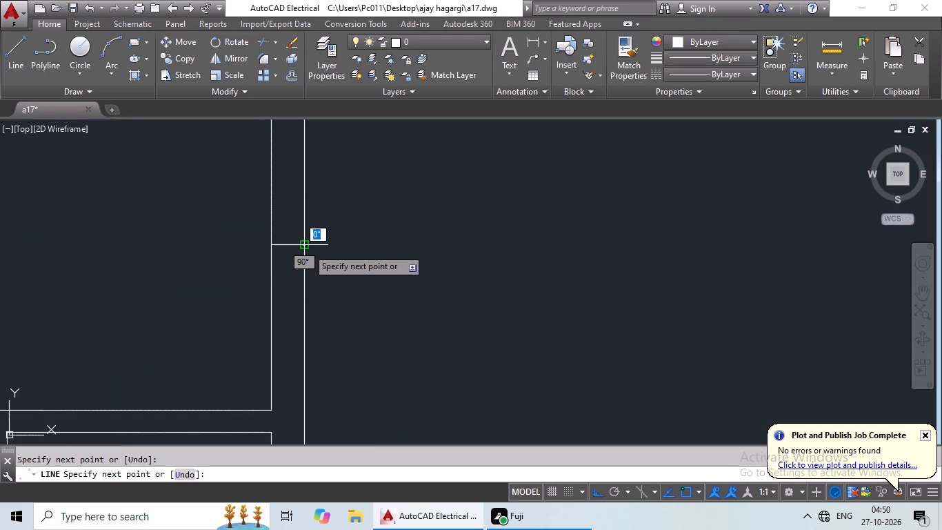
key(Escape)
Draw a line across the east outer wall at the midpoint of the large eastern hall's east side.
click(18, 57)
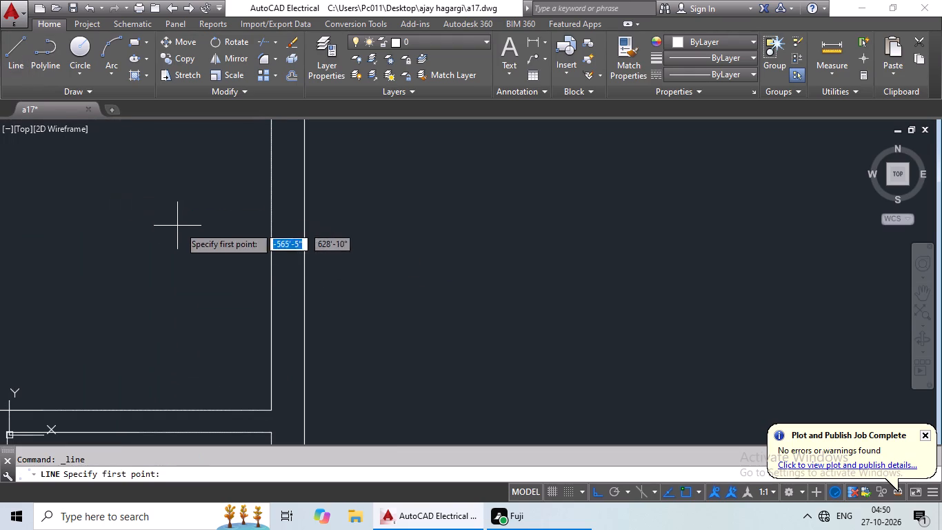
scroll(181, 227, down, 1)
middle_drag(183, 224, 176, 374)
middle_drag(190, 237, 294, 449)
scroll(302, 388, down, 1)
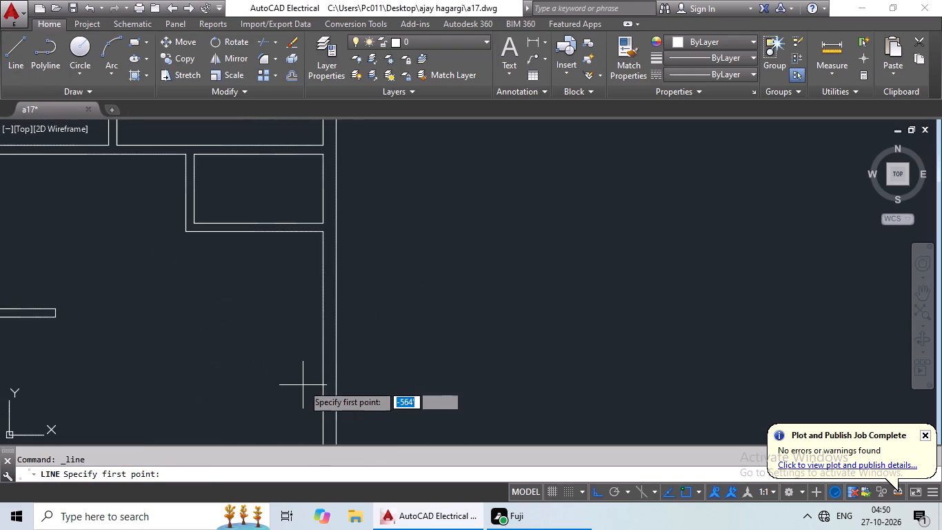
scroll(319, 369, down, 1)
middle_drag(319, 369, 320, 311)
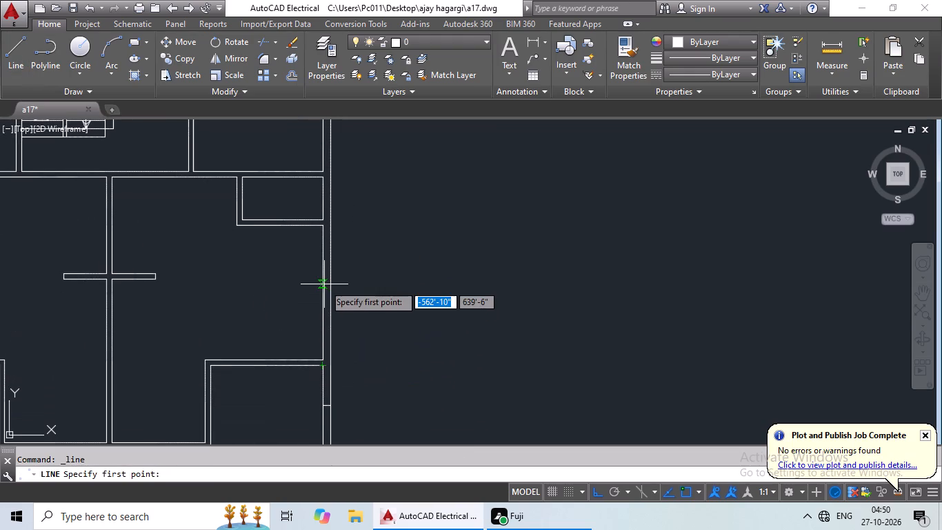
click(324, 295)
click(333, 295)
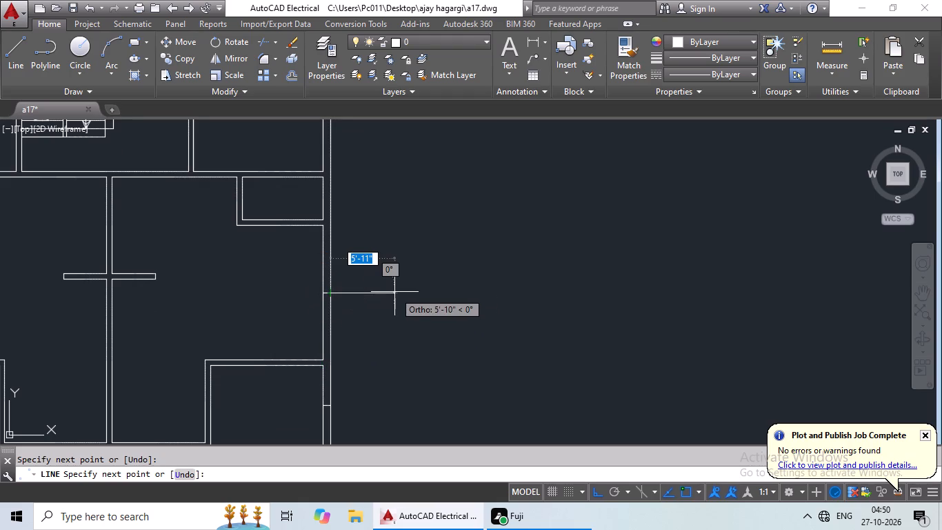
key(Escape)
Draw a line across the east outer wall at the midpoint of the small room north of the eastern hall.
click(17, 68)
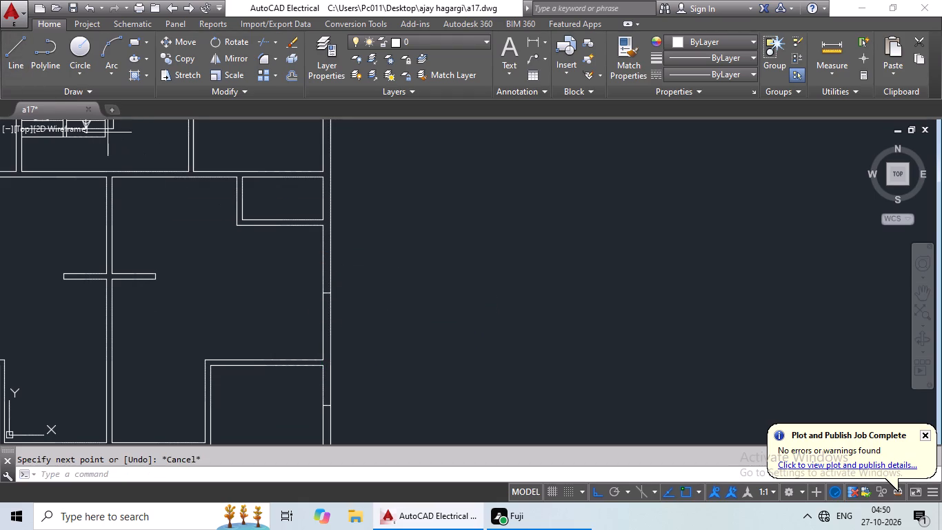
middle_drag(190, 218, 174, 353)
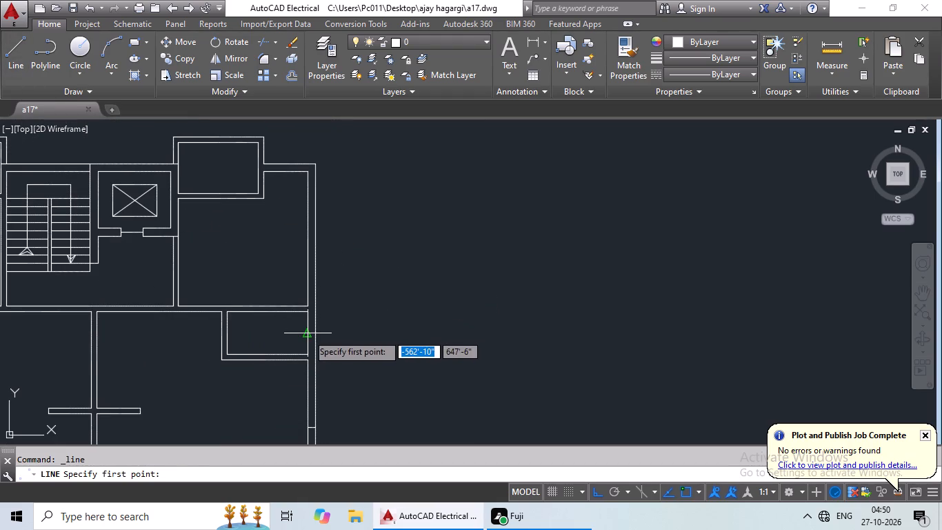
click(308, 334)
scroll(323, 333, up, 3)
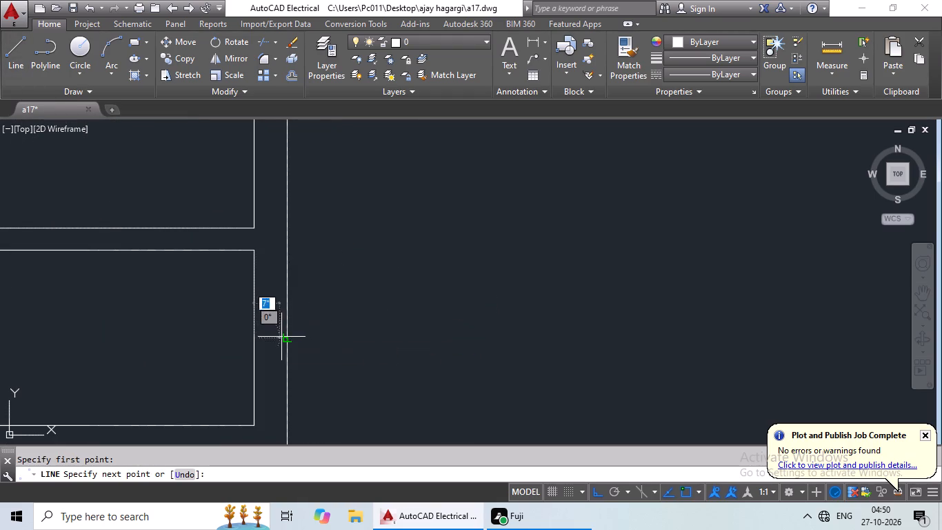
click(286, 335)
key(Escape)
Draw a 9" line across the east outer wall at the midpoint of the northeast room's east side.
scroll(133, 277, down, 1)
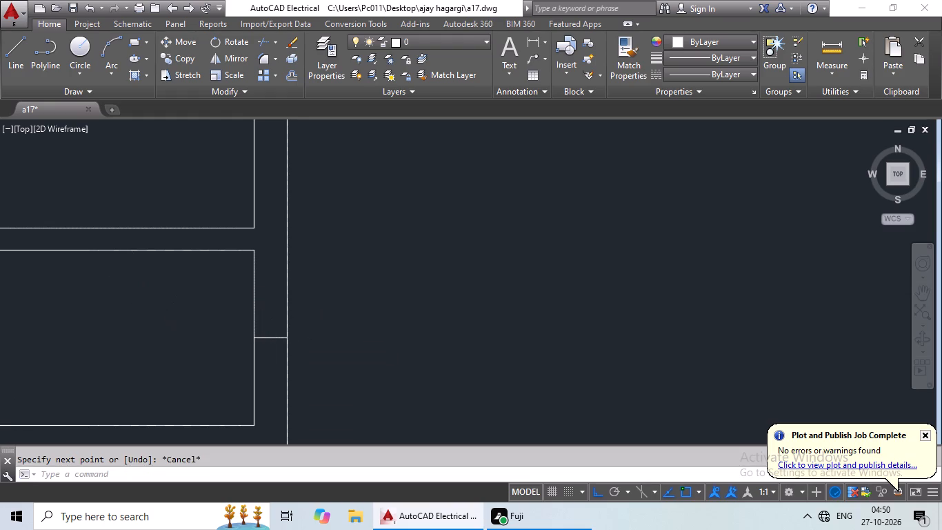
scroll(133, 277, down, 1)
middle_drag(134, 274, 293, 516)
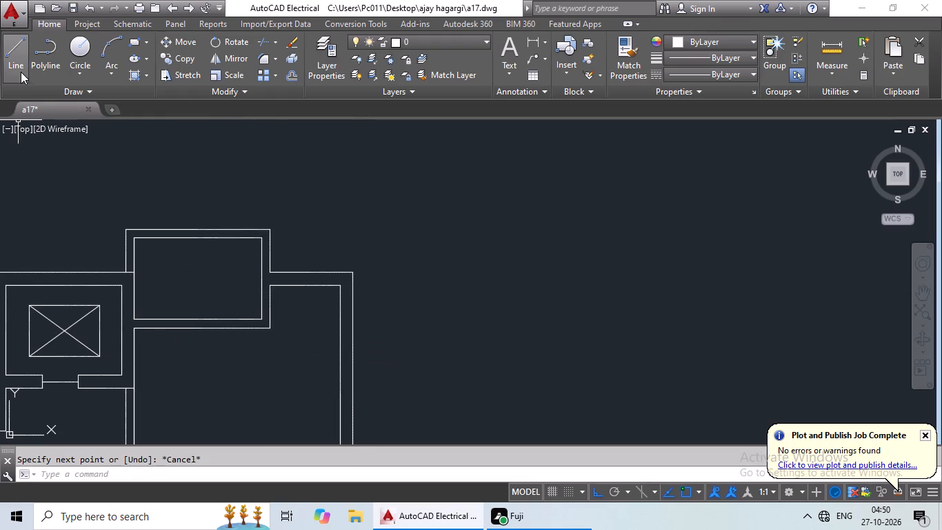
click(21, 69)
scroll(159, 273, down, 1)
middle_drag(159, 272, 172, 205)
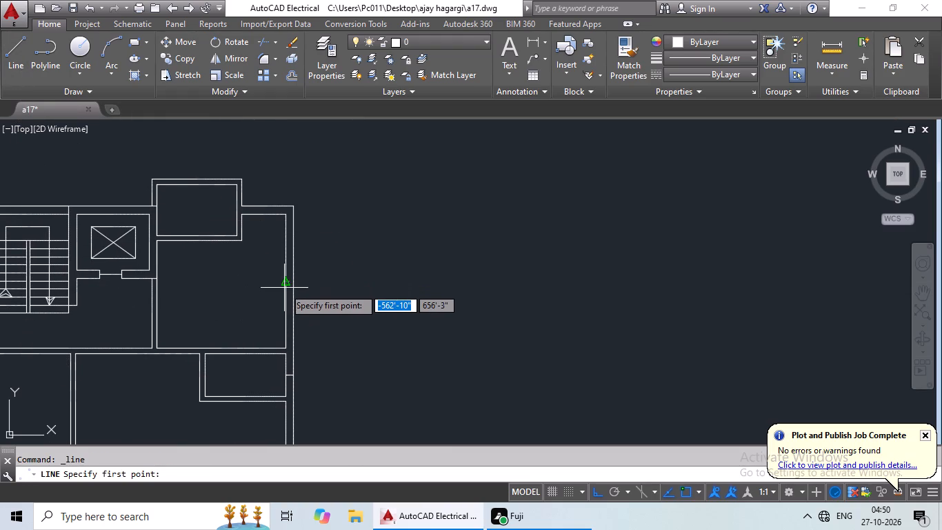
click(283, 279)
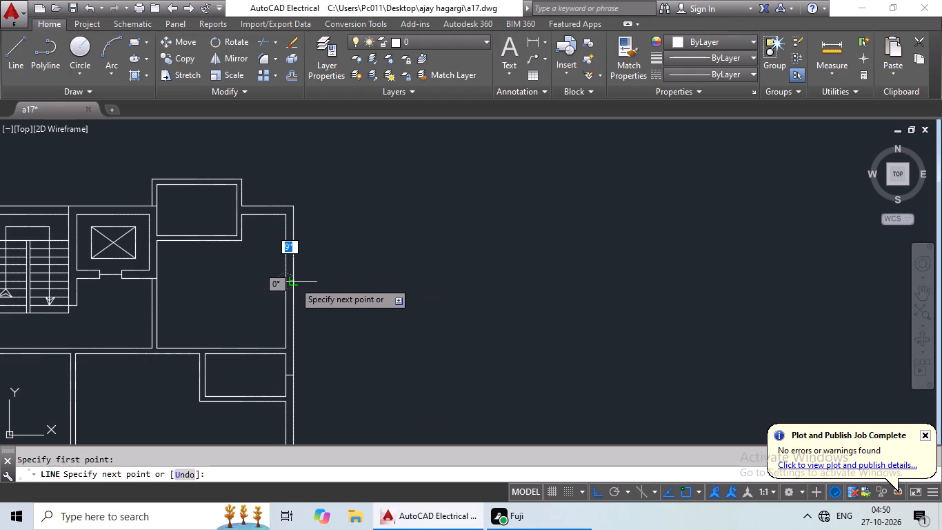
click(292, 279)
key(Escape)
Draw a separate 3' horizontal line in the empty area east of the floor plan.
scroll(439, 497, down, 4)
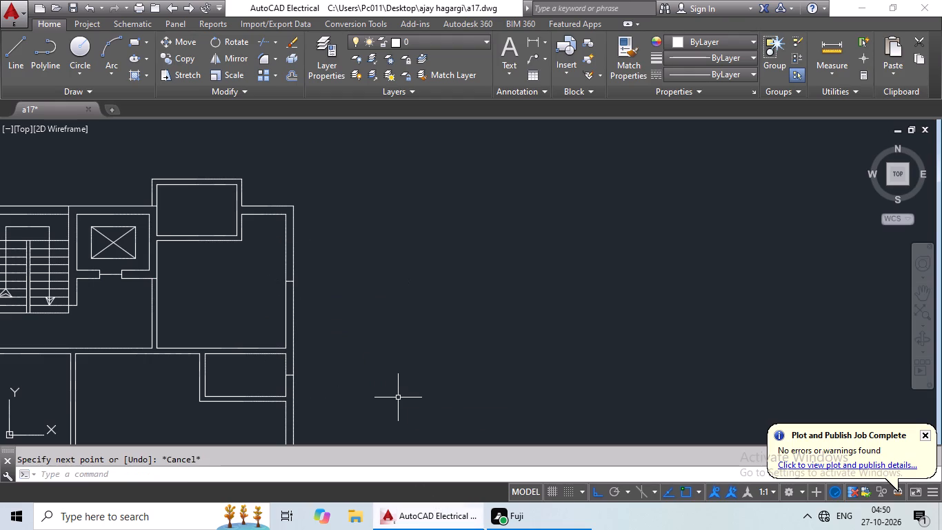
scroll(479, 400, down, 2)
middle_drag(501, 369, 654, 250)
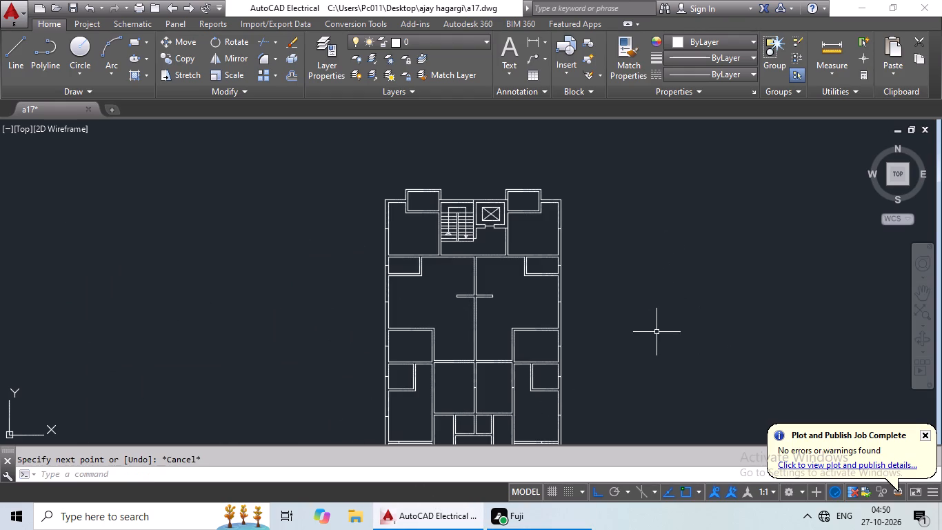
middle_drag(681, 346, 637, 266)
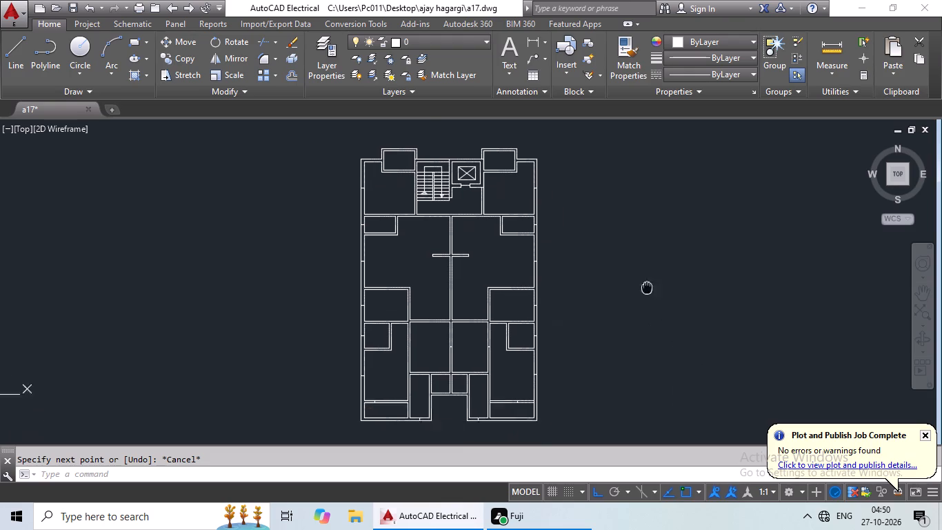
middle_drag(637, 266, 633, 255)
middle_drag(625, 258, 488, 328)
middle_drag(502, 308, 520, 273)
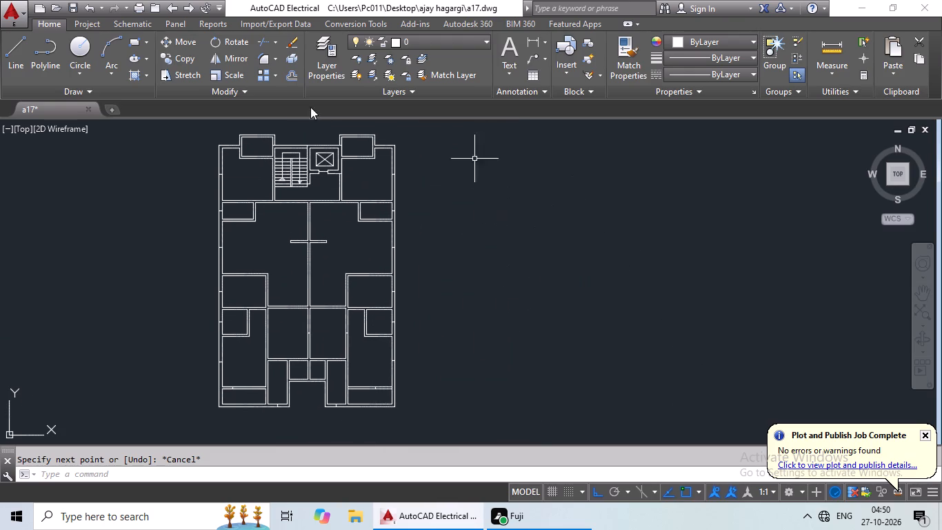
click(12, 55)
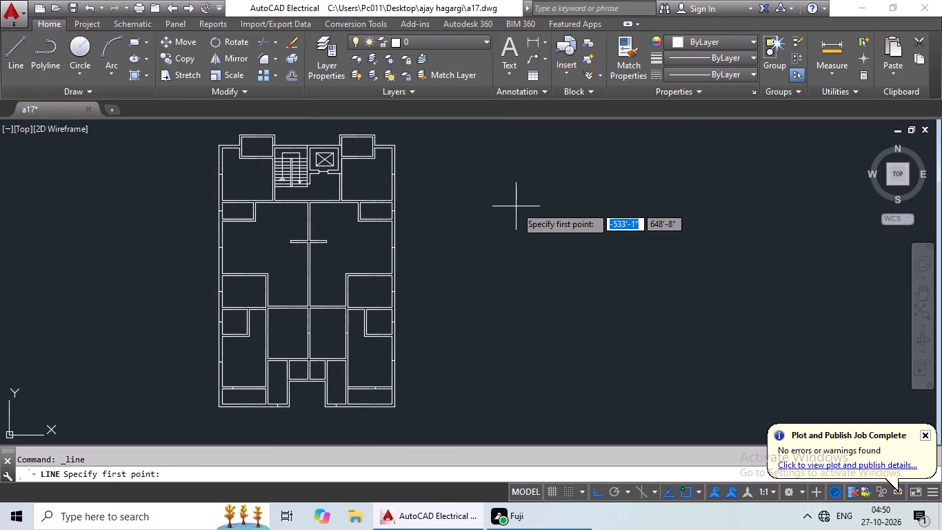
click(528, 199)
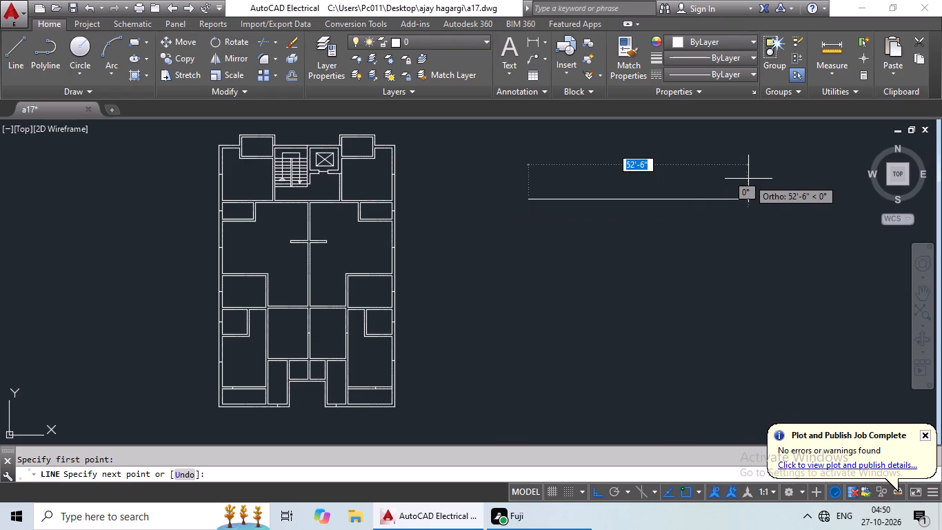
text(3')
key(Return)
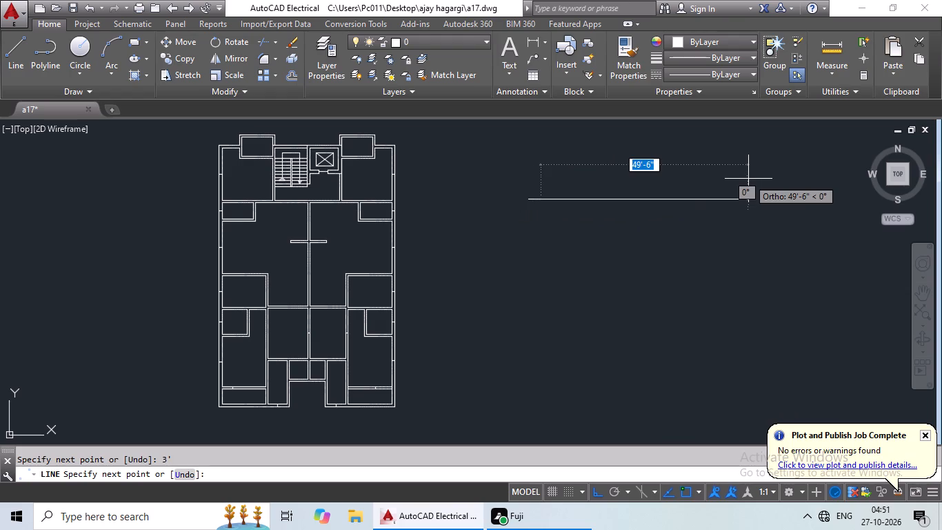
key(Escape)
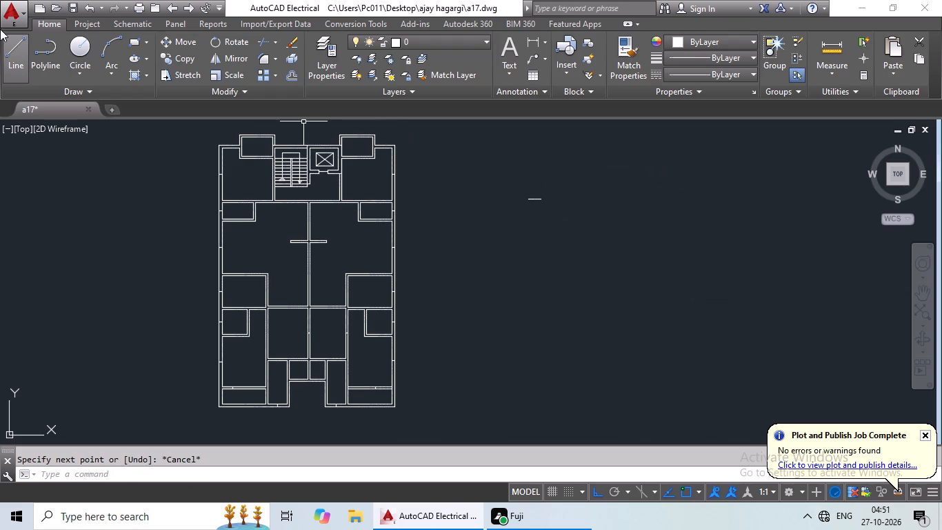
Draw a 9" vertical line in the empty area just northeast of the separate 3' horizontal line.
click(8, 48)
scroll(535, 180, up, 3)
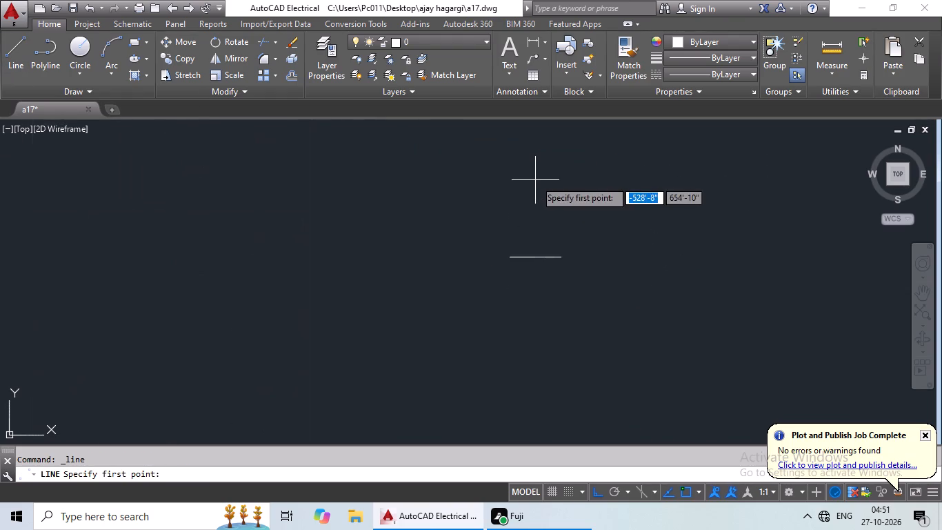
middle_drag(590, 215, 522, 215)
scroll(519, 217, up, 1)
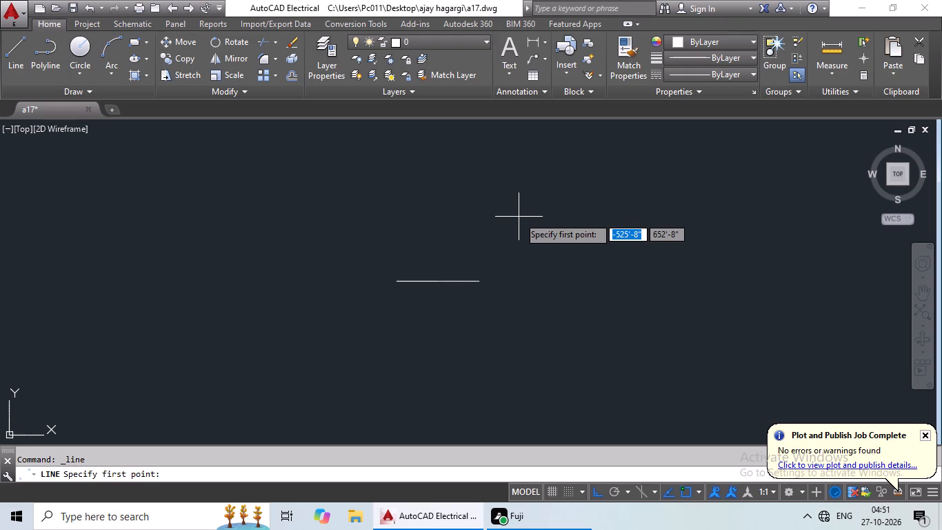
click(515, 244)
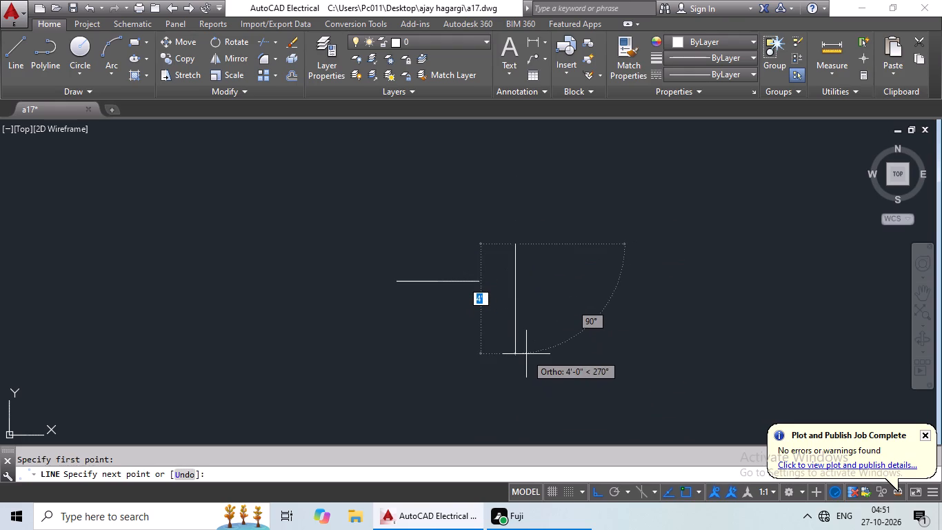
key(9)
key(shift+quotedbl)
key(Return)
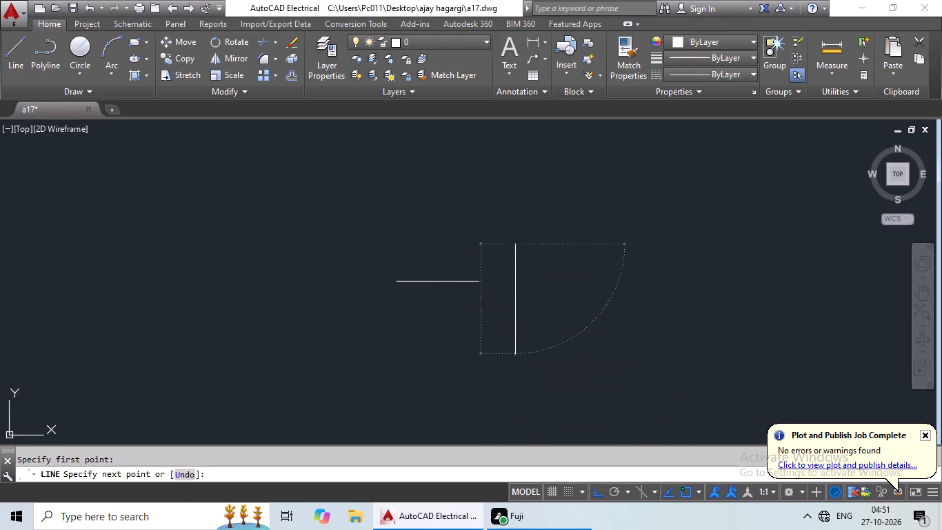
scroll(193, 507, up, 1)
key(Escape)
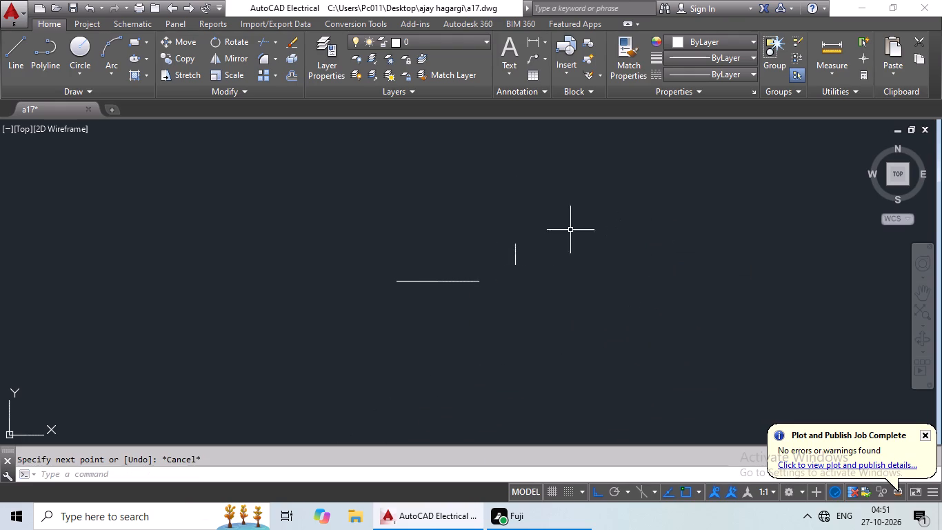
Copy the 9" vertical line by its midpoint onto the east end of the 3' horizontal line.
scroll(492, 251, up, 3)
click(587, 252)
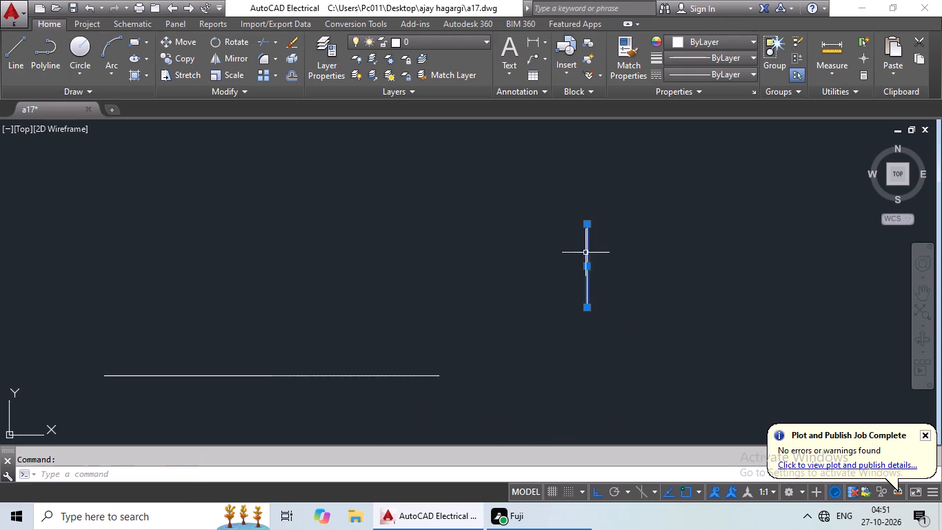
click(186, 59)
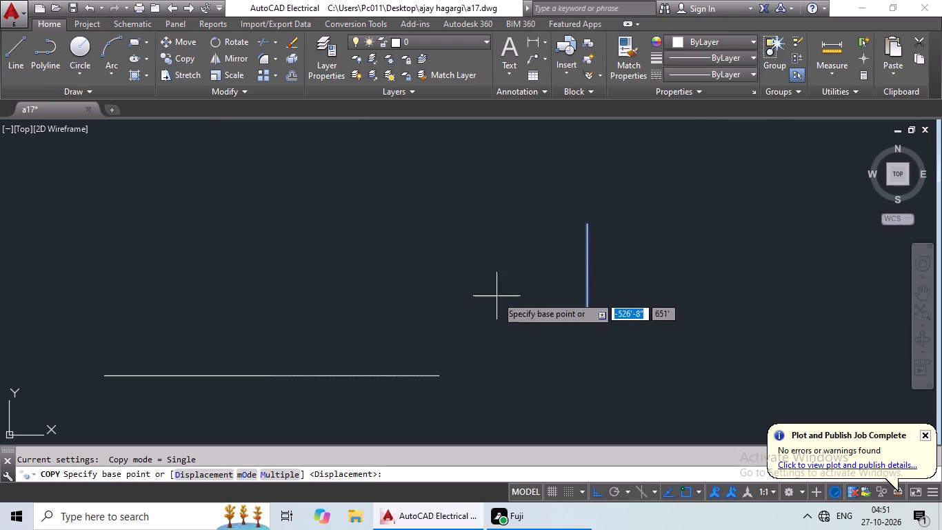
click(589, 262)
drag(441, 373, 448, 373)
Delete the original 9" vertical line, keeping the copy at the end of the 3' line.
drag(643, 199, 661, 333)
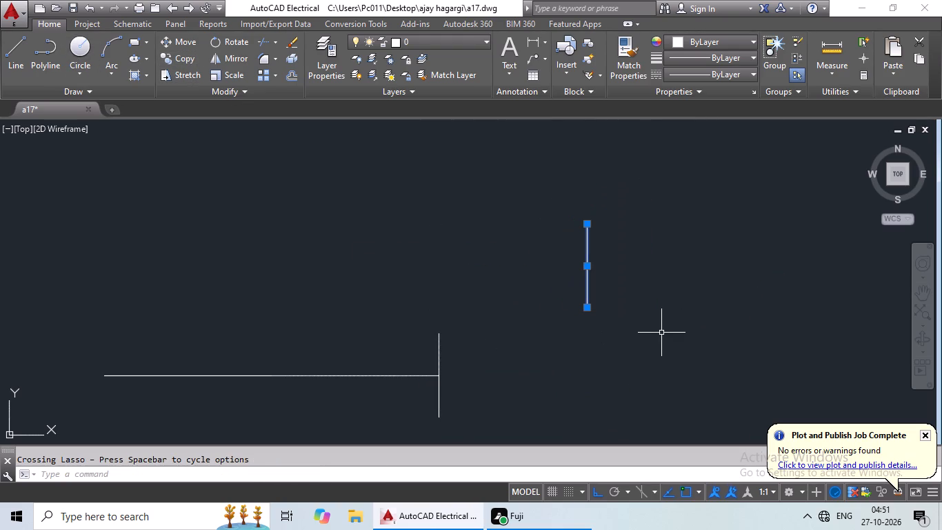
key(Delete)
middle_drag(632, 329, 702, 213)
key(Escape)
key(Escape)
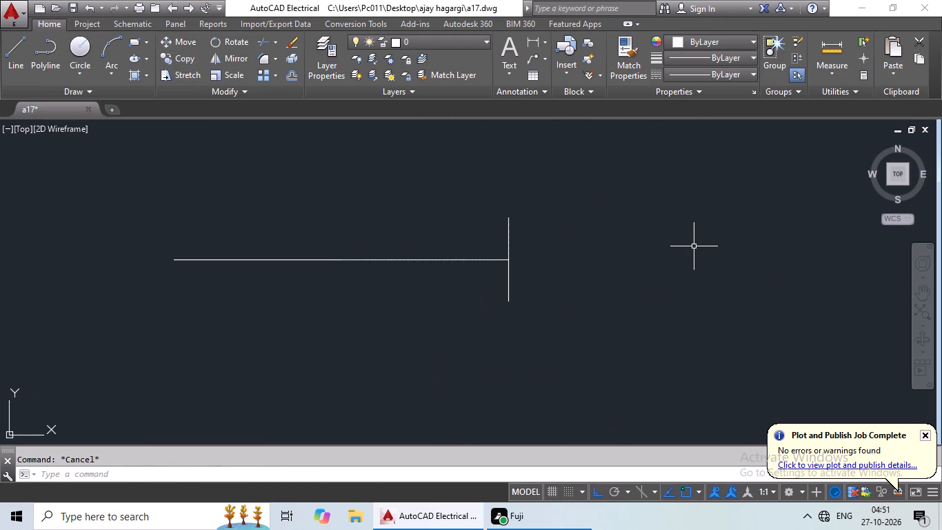
Offset the 9" end line 3' west onto the other end of the horizontal line.
key(o)
key(Return)
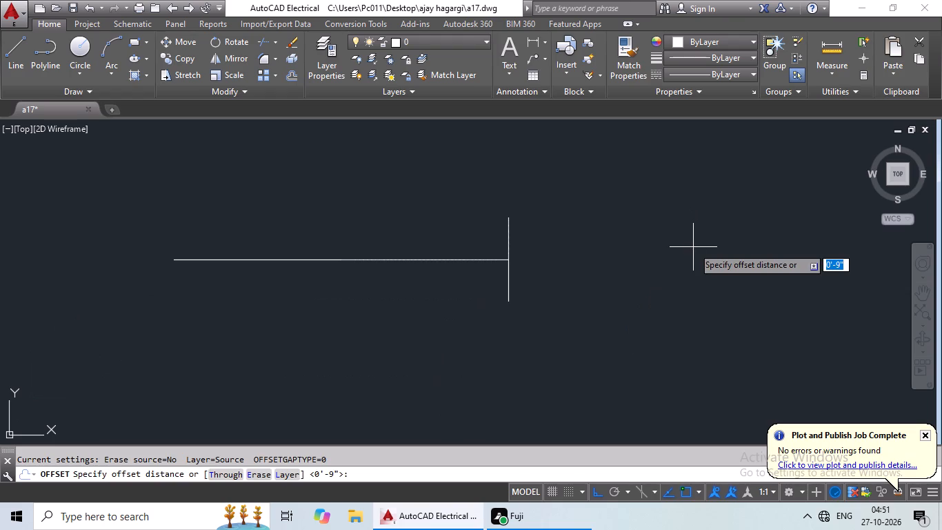
key(3)
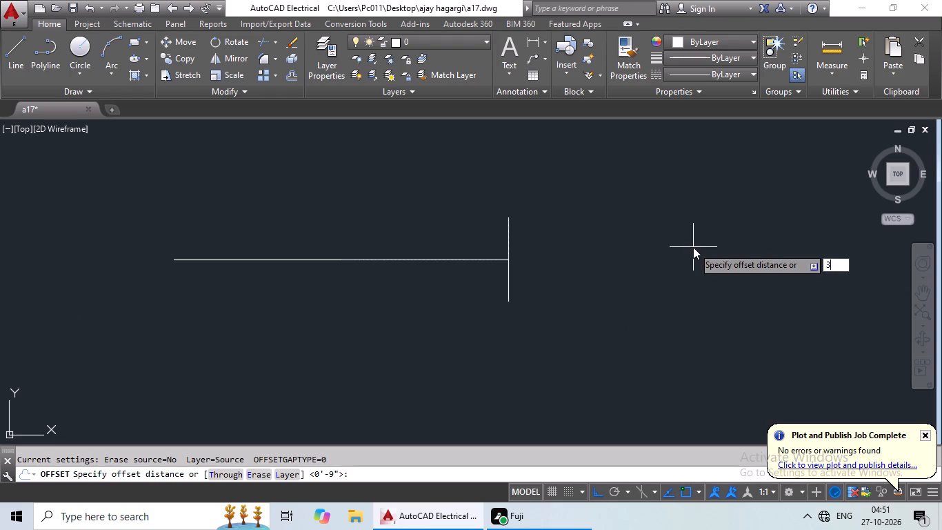
key(apostrophe)
key(Return)
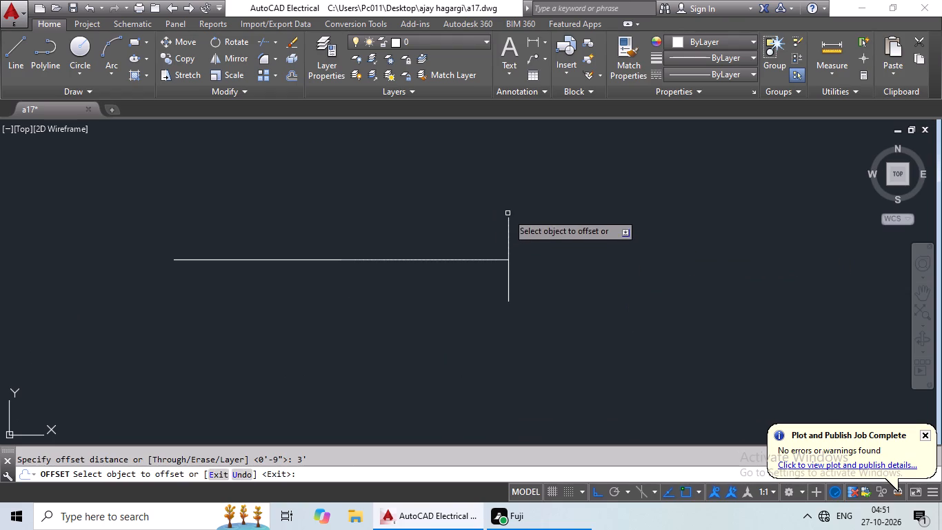
drag(510, 222, 483, 227)
click(377, 227)
key(Escape)
key(Escape)
key(Escape)
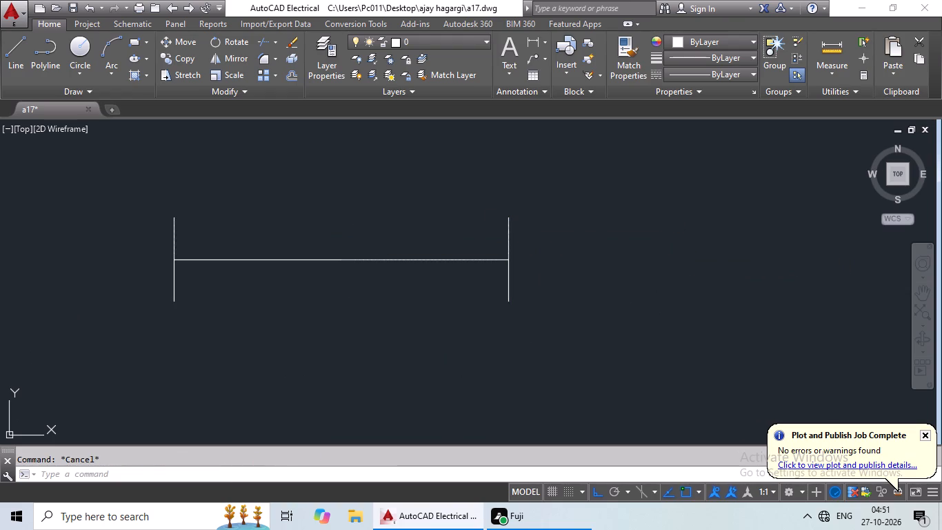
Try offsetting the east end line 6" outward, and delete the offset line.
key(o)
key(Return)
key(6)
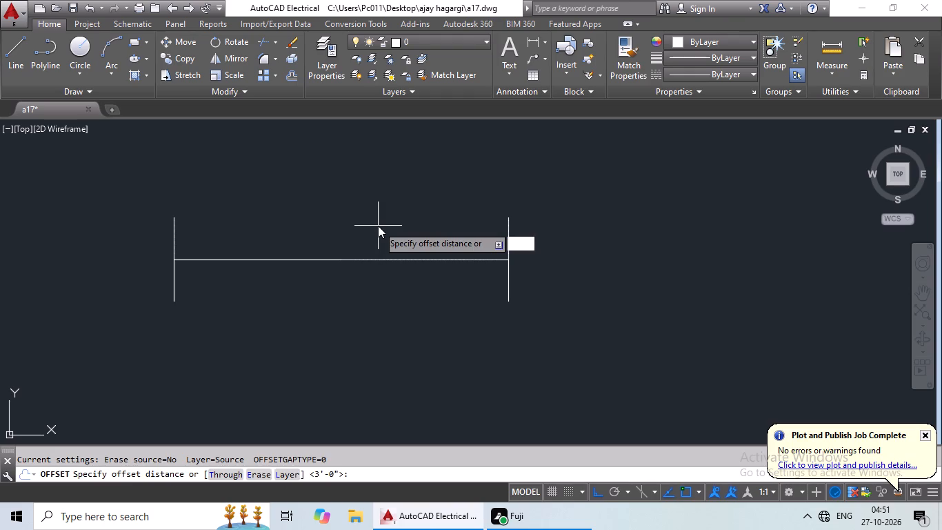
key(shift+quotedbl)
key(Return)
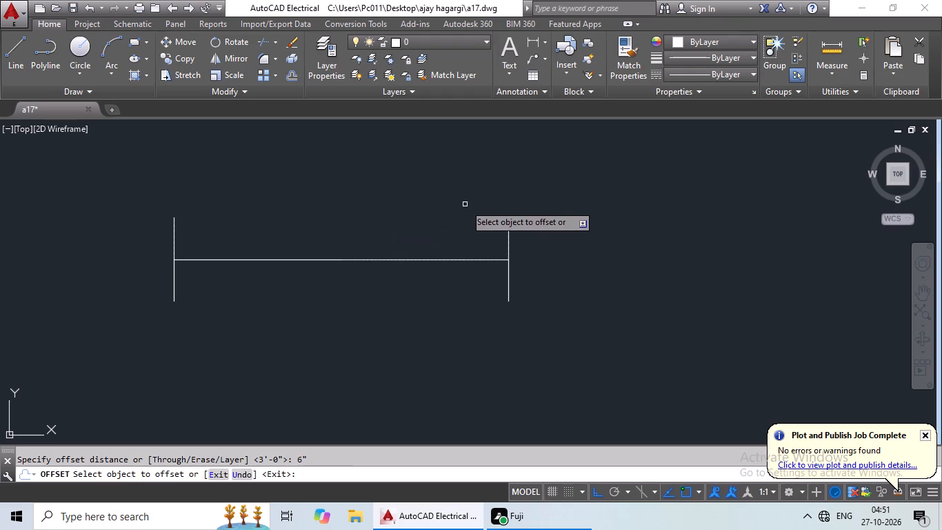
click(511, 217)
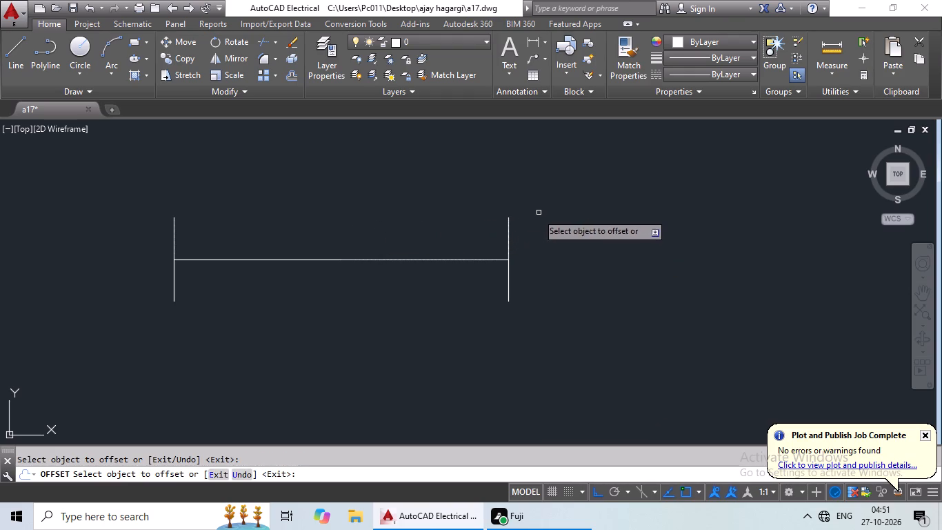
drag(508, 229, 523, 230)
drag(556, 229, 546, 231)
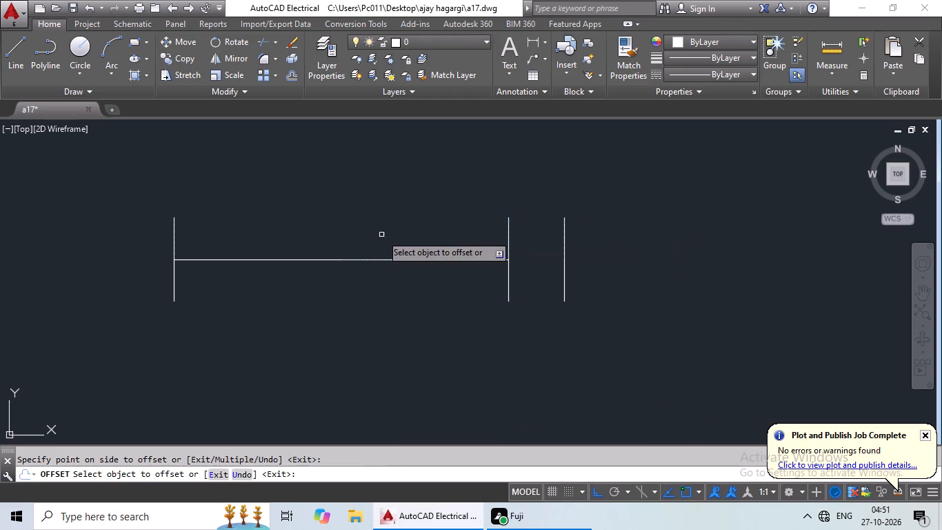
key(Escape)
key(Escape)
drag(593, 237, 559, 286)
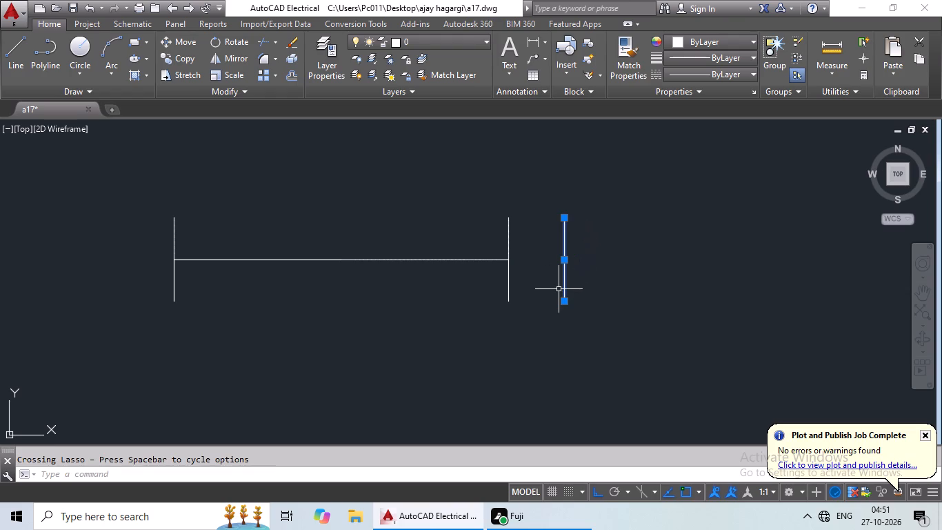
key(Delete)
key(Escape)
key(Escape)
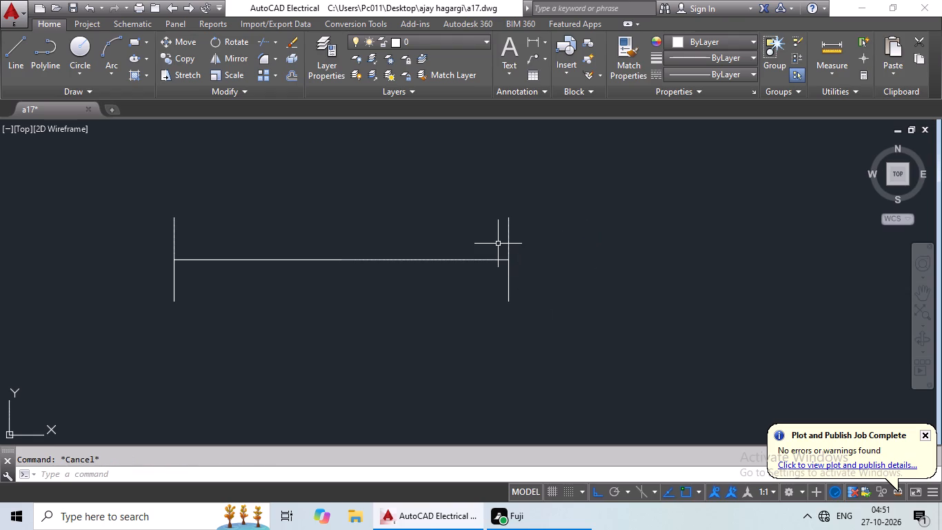
Offset both 9" end lines 1" outward to form the jambs of the 3' opening.
key(o)
key(Return)
text(1")
key(Return)
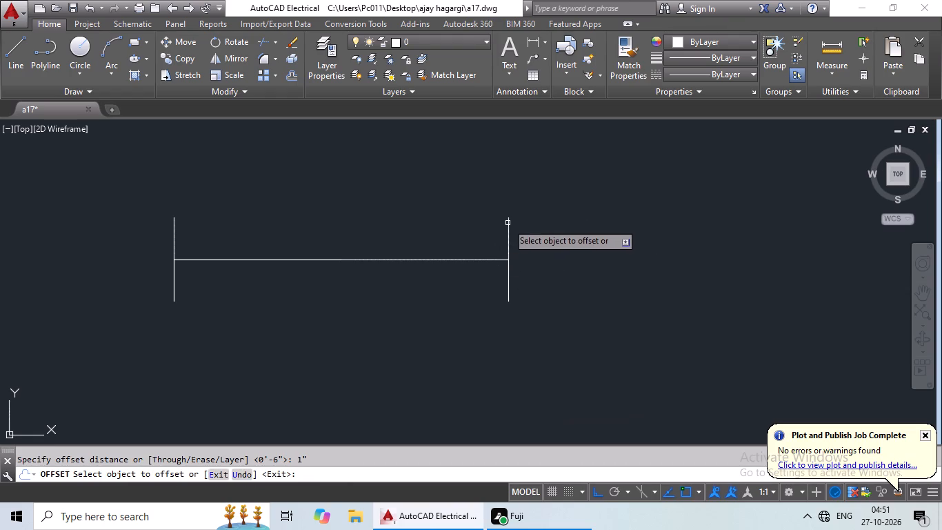
drag(508, 220, 516, 220)
click(556, 215)
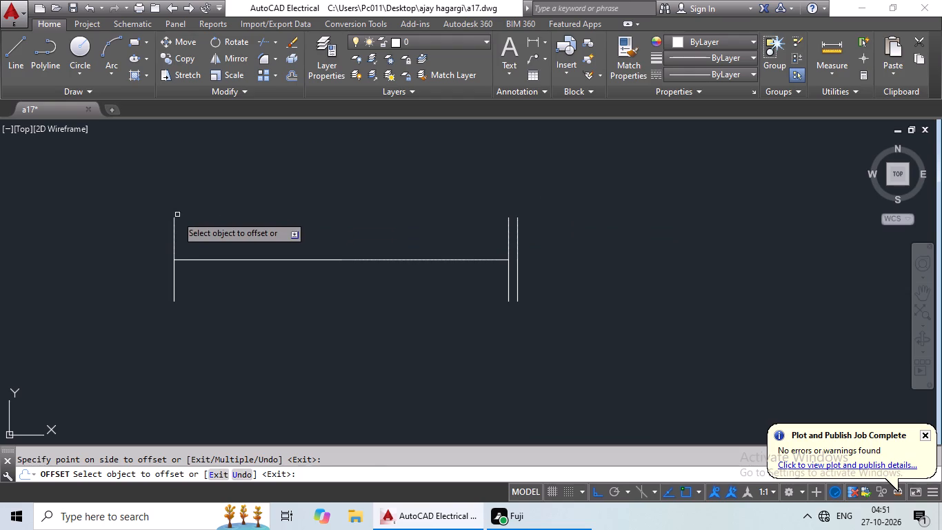
drag(174, 219, 167, 220)
click(121, 220)
key(Escape)
key(Escape)
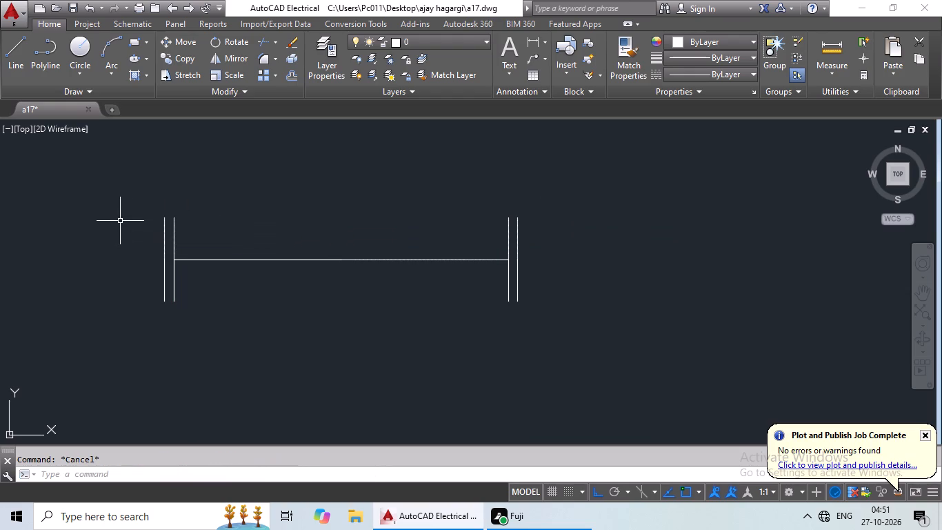
Offset the 3' horizontal line 1/2" to both its north and south sides.
key(o)
key(Return)
text(1/2)
key(shift+quotedbl)
key(Return)
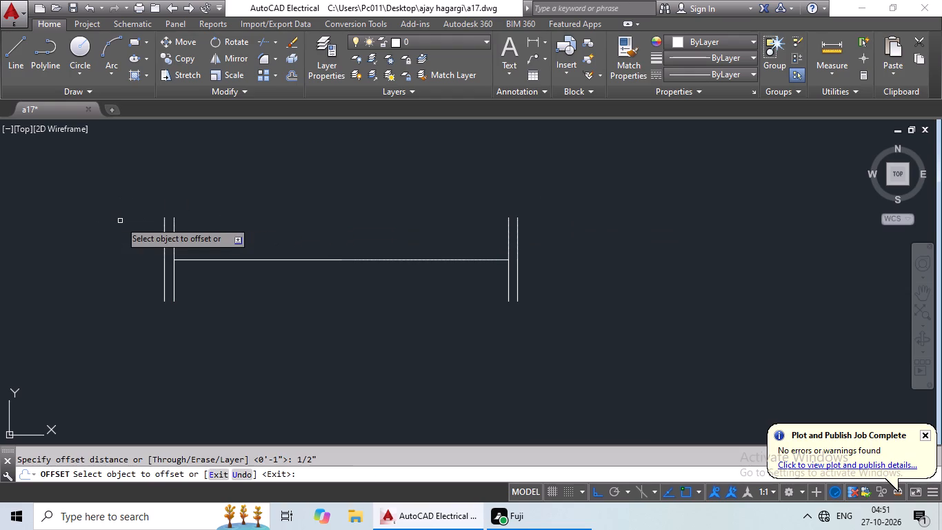
click(299, 259)
click(334, 215)
click(317, 259)
click(308, 292)
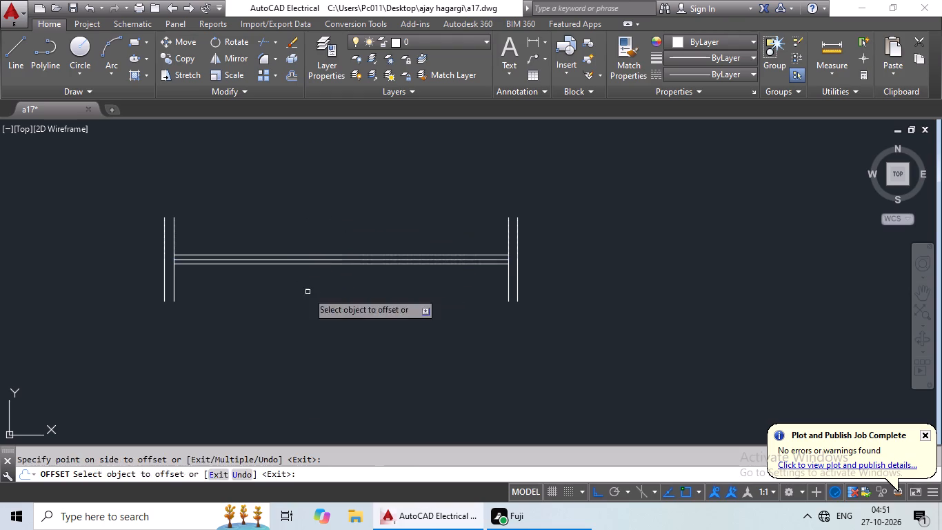
key(Escape)
key(Escape)
Copy the complete 3' opening symbol and paste it just below the original.
drag(315, 180, 548, 218)
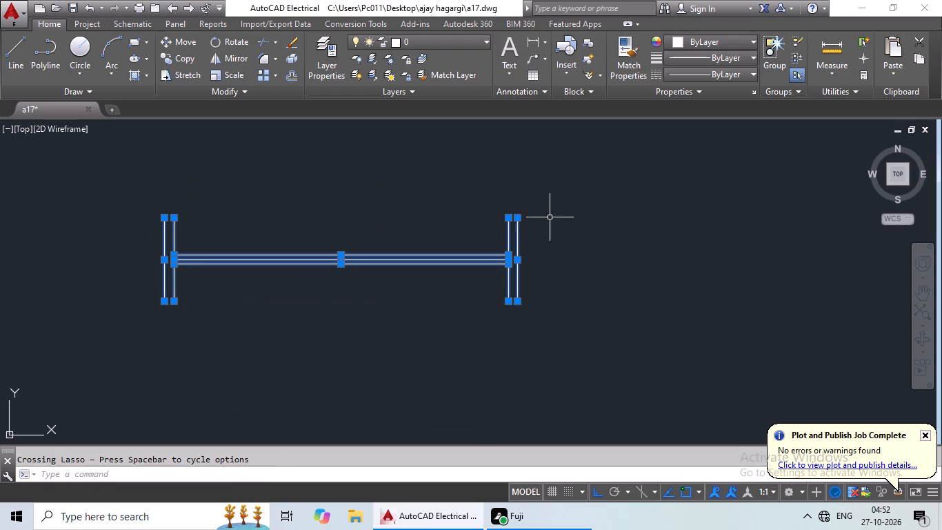
scroll(620, 212, down, 2)
key(ctrl+c)
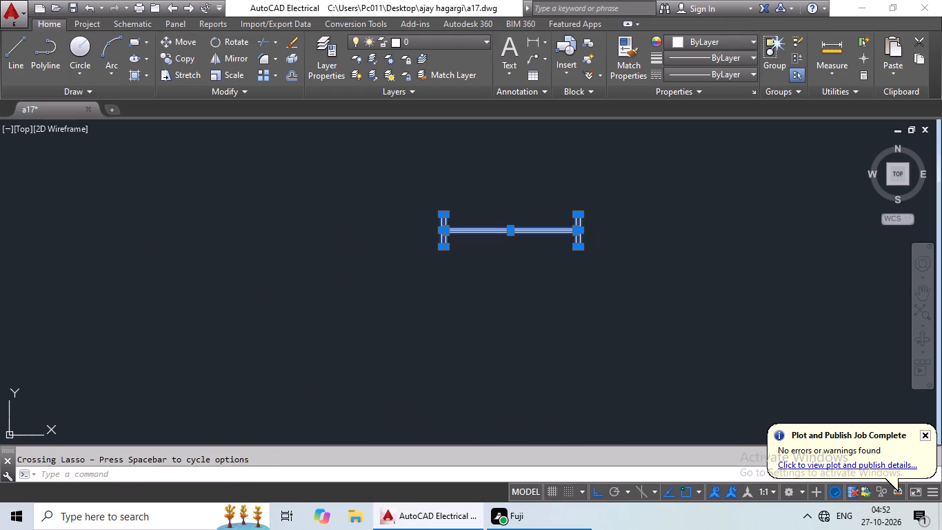
key(ctrl+v)
click(447, 328)
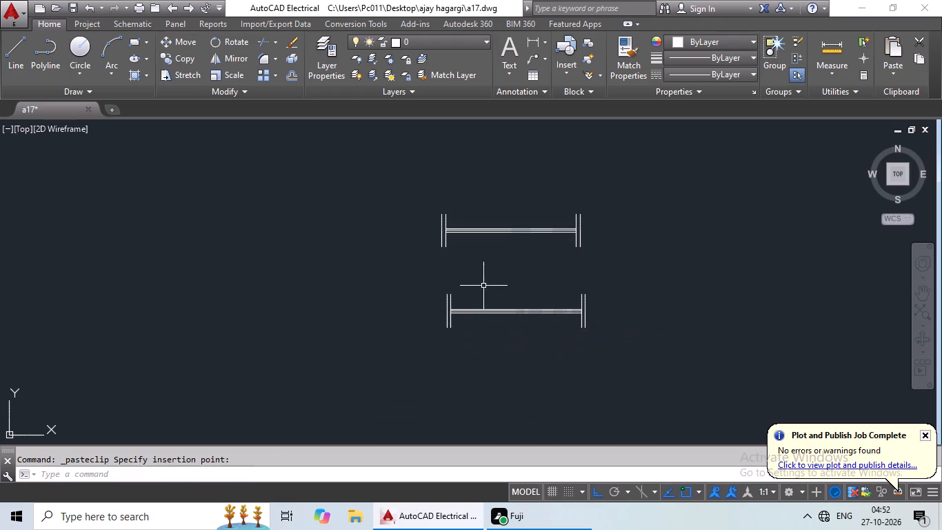
Rotate the lower copy 90° about the top of its east jamb so that it stands vertically.
middle_drag(483, 286, 454, 276)
scroll(444, 277, up, 1)
drag(430, 275, 701, 320)
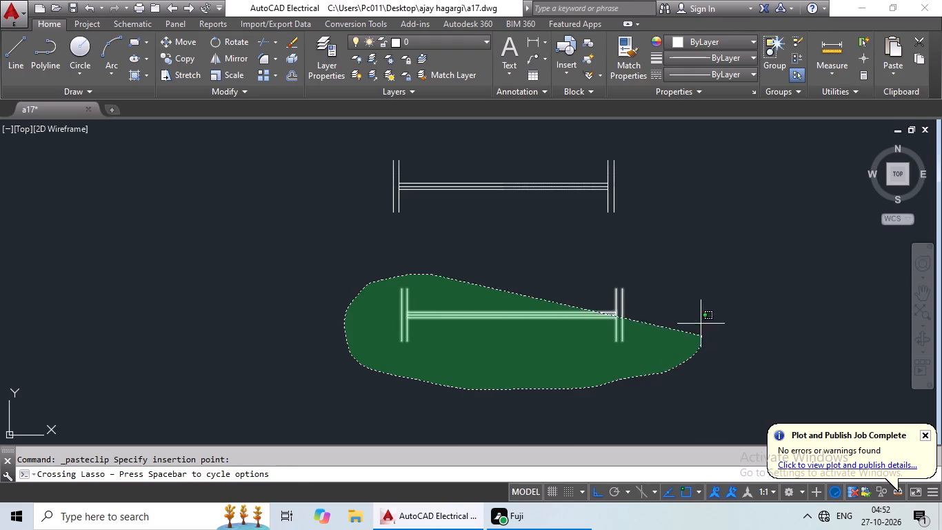
drag(701, 320, 698, 309)
click(217, 41)
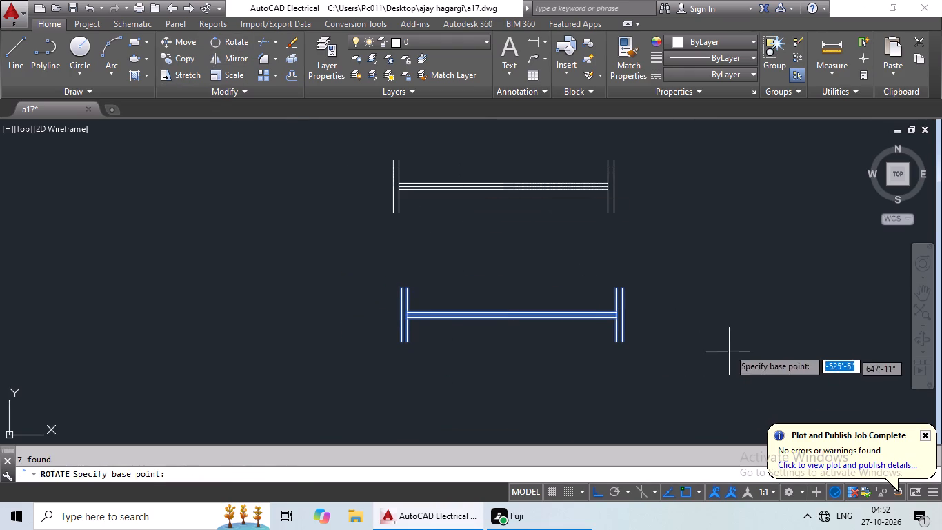
click(619, 289)
click(611, 246)
Copy the horizontal 3' opening symbol and paste it southwest of the original, west of the vertical one.
scroll(667, 267, down, 2)
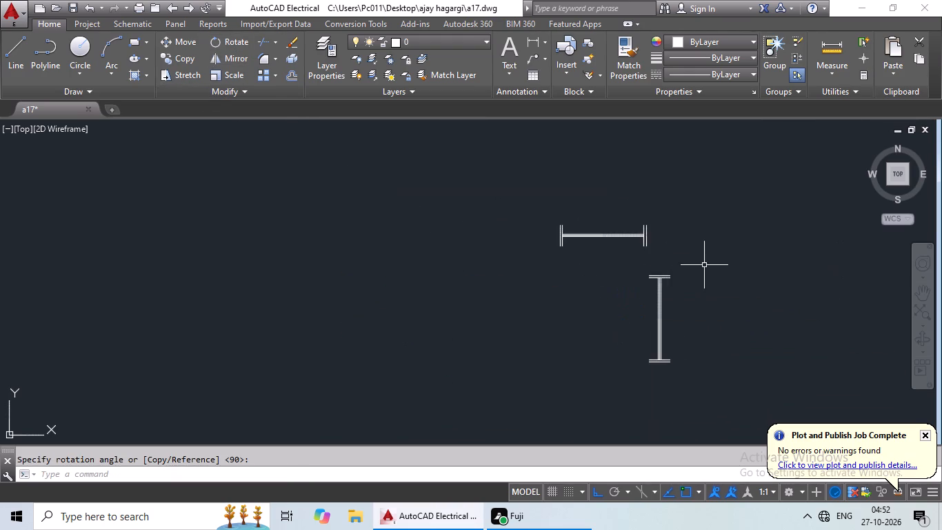
middle_drag(694, 267, 572, 291)
drag(417, 204, 552, 255)
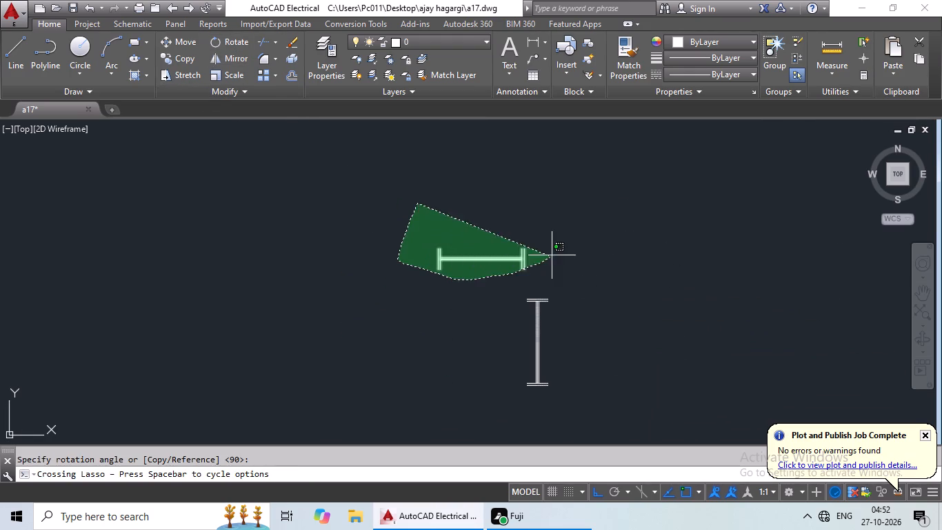
drag(552, 255, 560, 243)
key(ctrl+c)
key(ctrl+v)
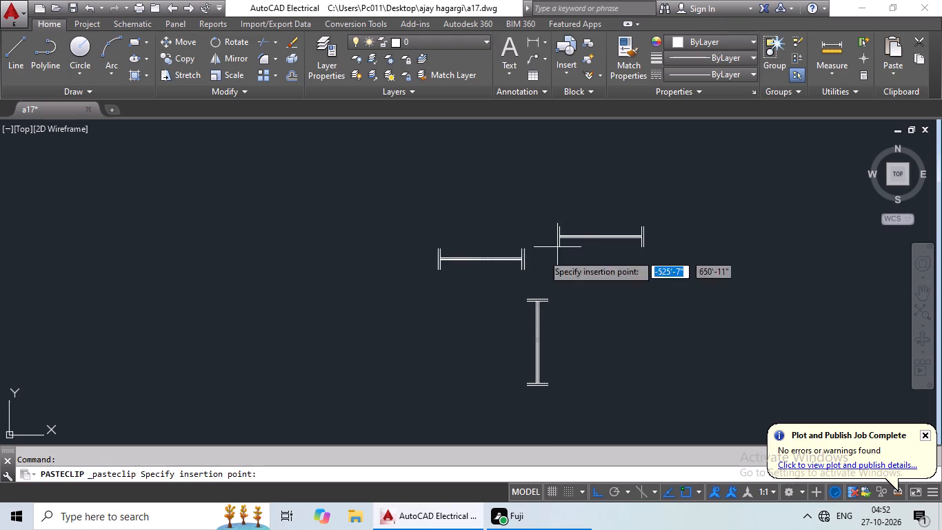
middle_drag(443, 291, 437, 226)
click(365, 274)
Offset the inner east jamb line of the southwest symbol copy 2' to the west.
scroll(458, 261, up, 2)
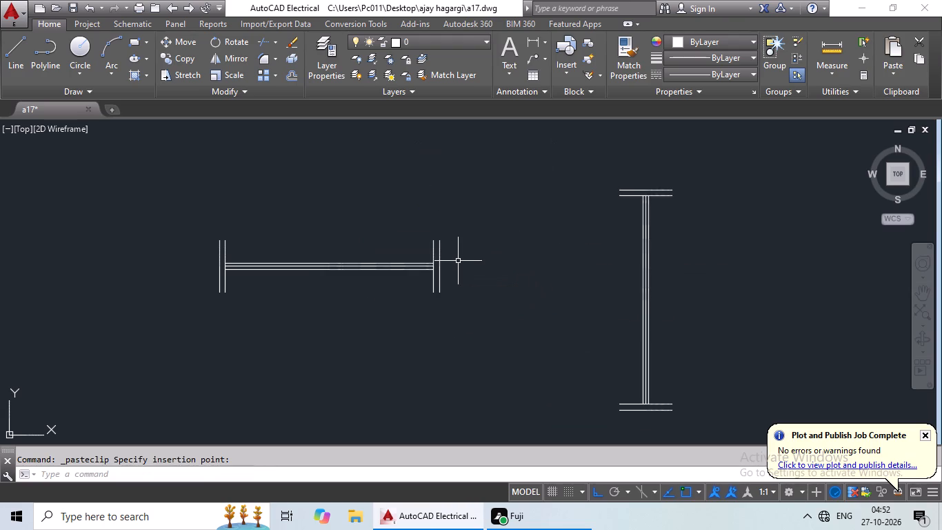
middle_drag(461, 261, 510, 282)
key(Escape)
key(o)
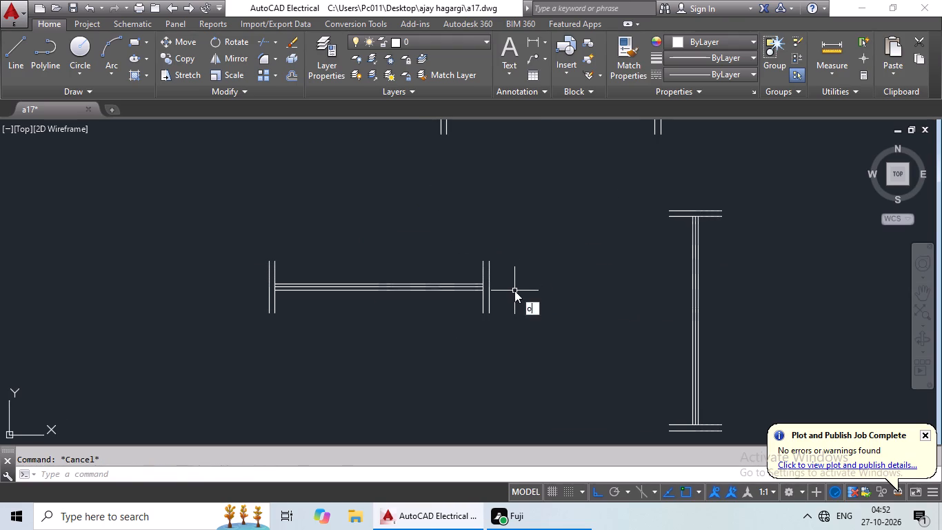
key(Return)
text(2')
key(Return)
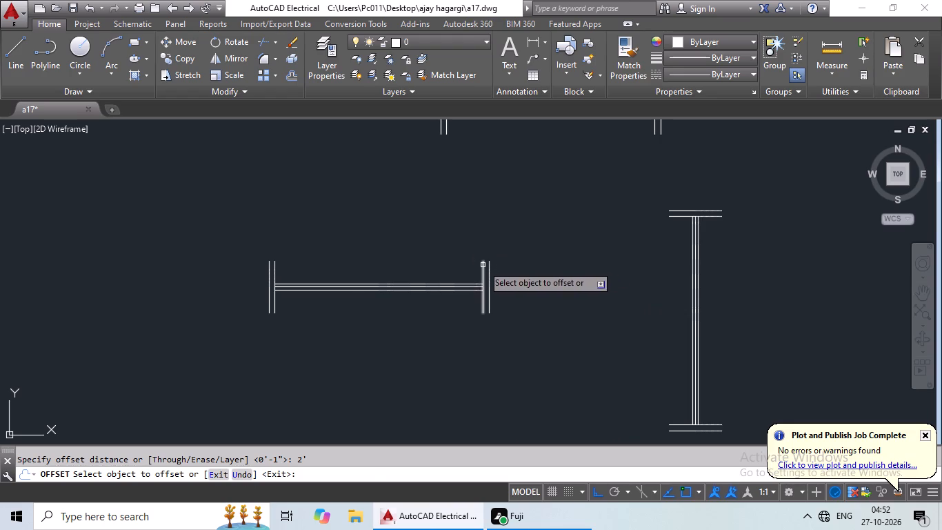
drag(483, 265, 470, 266)
click(408, 268)
key(Escape)
key(Escape)
Offset the new jamb line 1" to the west to make the second line of the west jamb.
key(o)
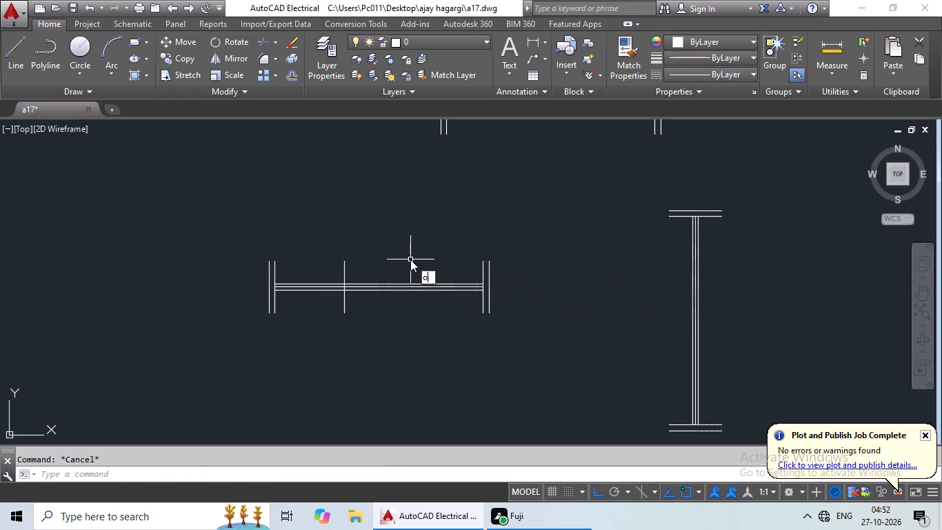
key(Return)
text(1")
key(Return)
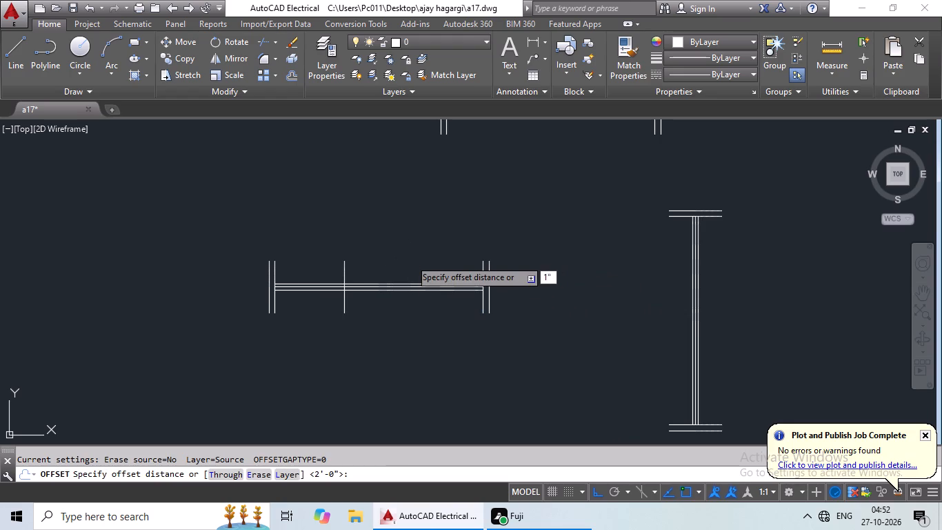
click(346, 261)
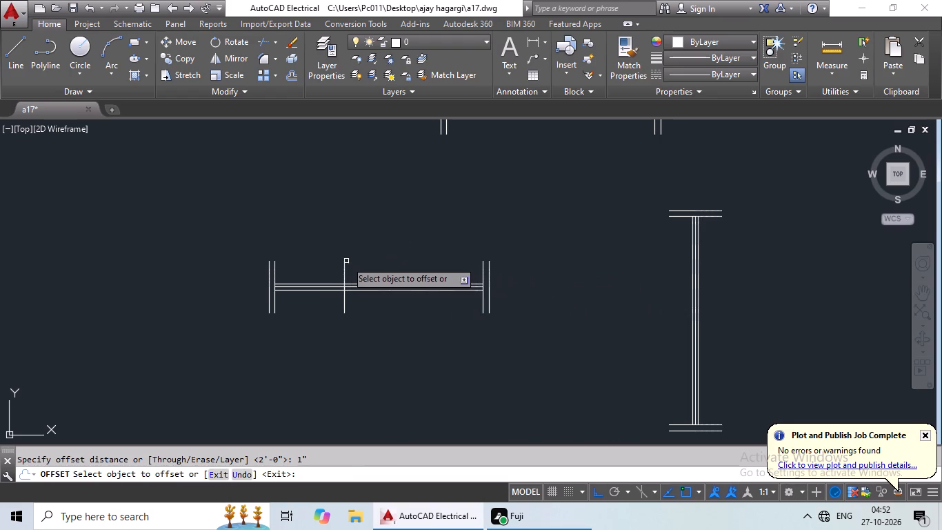
click(345, 259)
click(320, 261)
key(Escape)
key(Escape)
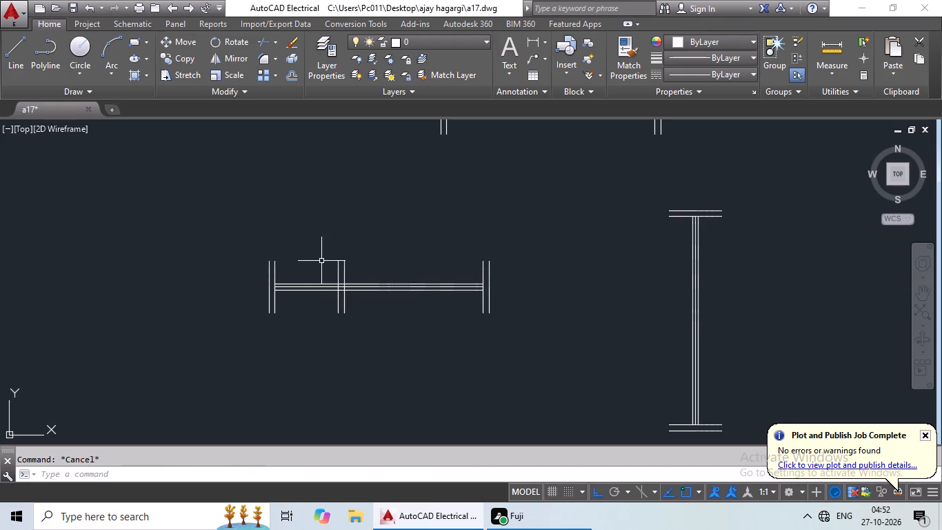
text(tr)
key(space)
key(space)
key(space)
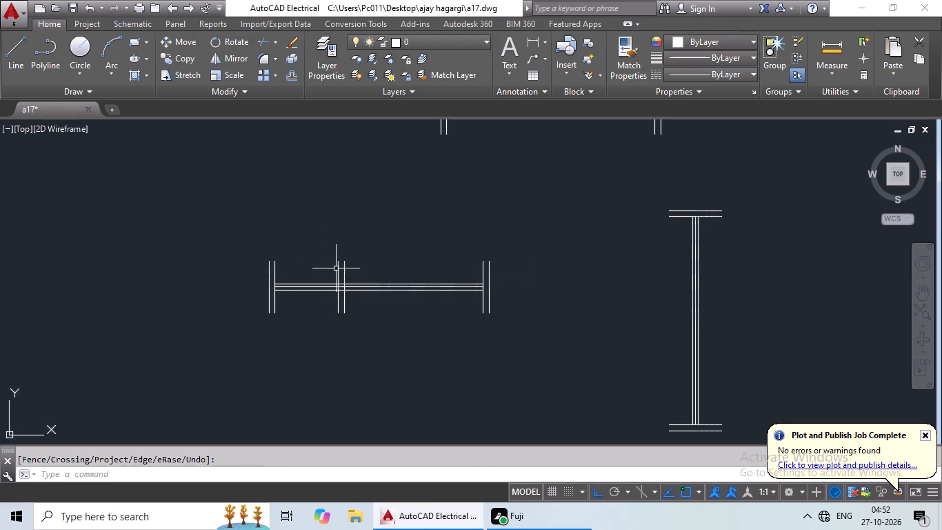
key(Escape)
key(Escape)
Trim the three horizontal lines where they pass between the two new west jamb lines.
key(t)
text(r)
key(space)
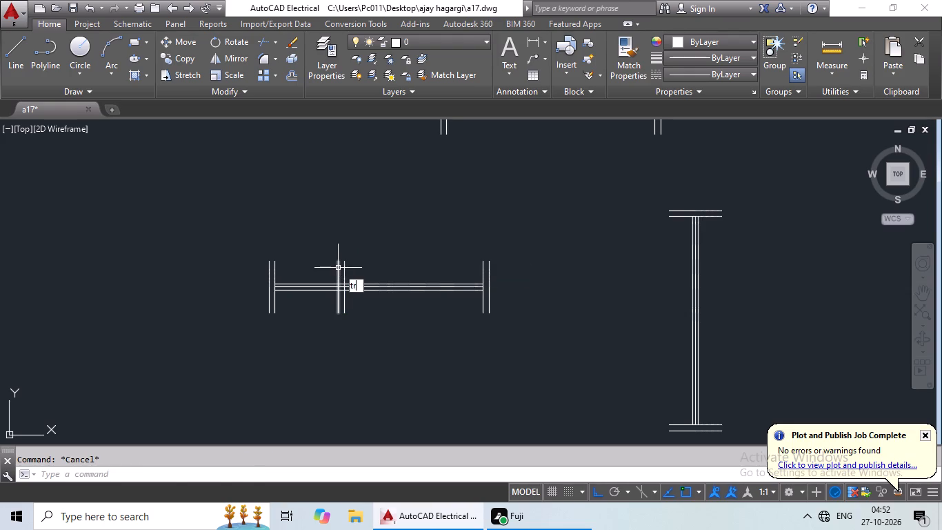
key(space)
scroll(346, 298, up, 6)
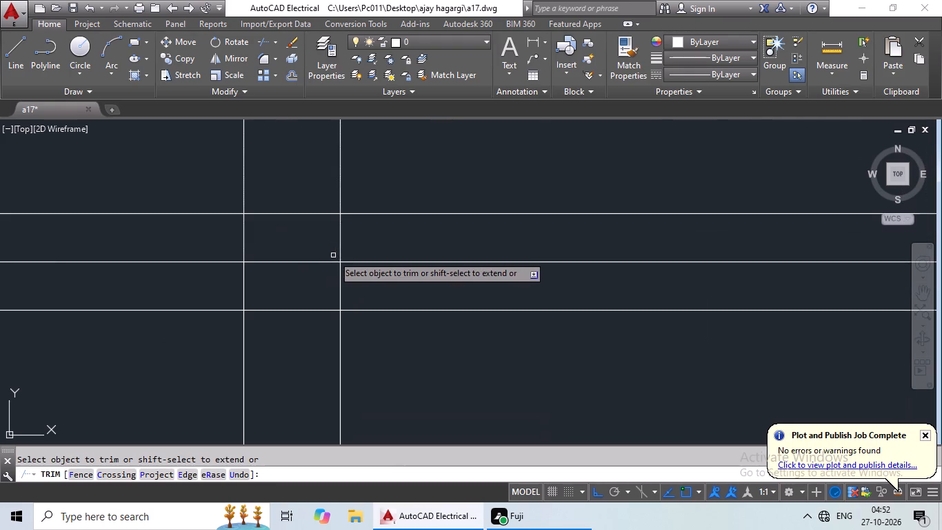
drag(323, 194, 291, 316)
scroll(300, 312, down, 3)
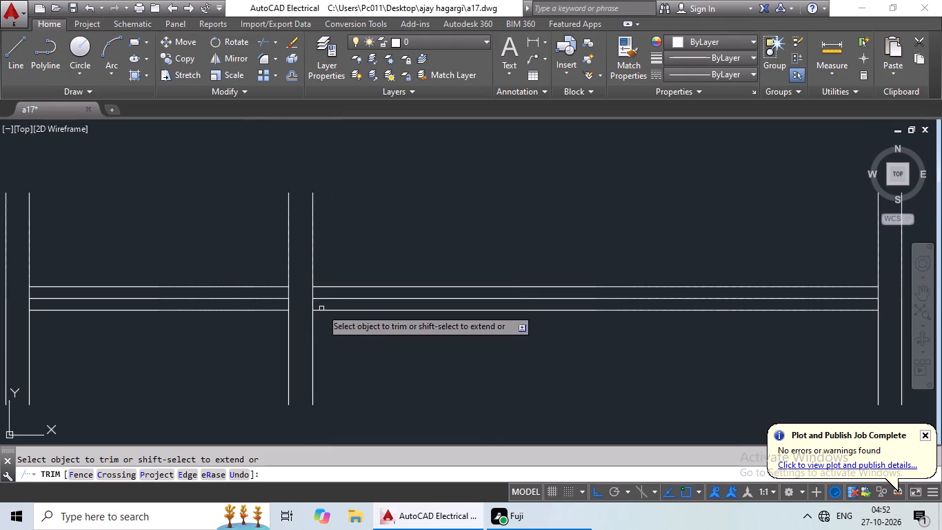
key(Escape)
key(Escape)
Delete the leftover old west jamb and the three short horizontal lines beyond the new 2' opening.
drag(226, 246, 0, 315)
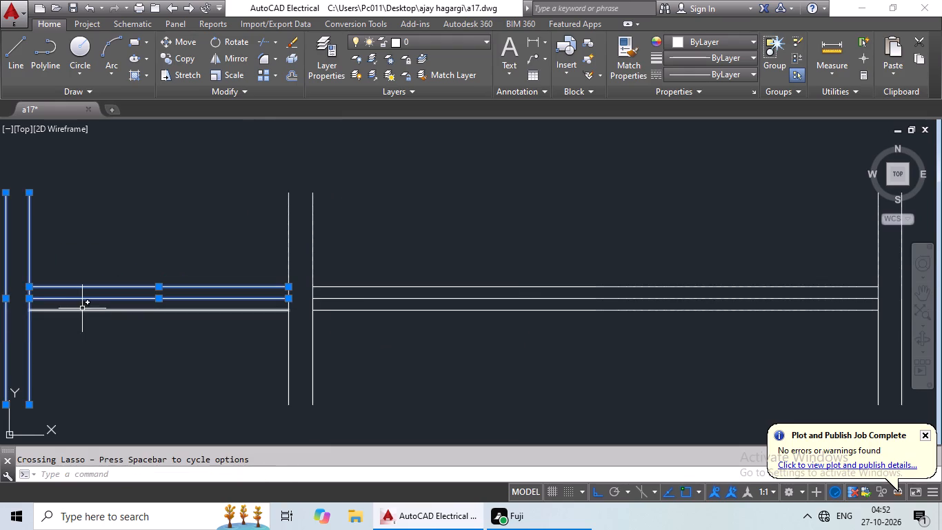
key(Delete)
scroll(128, 280, down, 1)
drag(130, 273, 108, 322)
click(108, 322)
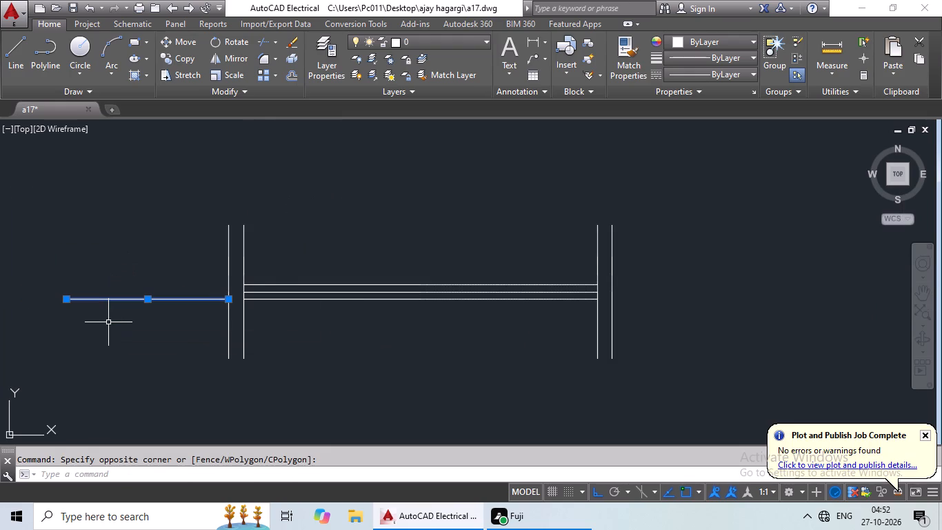
key(Delete)
Copy the complete 2' opening symbol and paste it just southeast of the original.
scroll(172, 297, down, 1)
drag(243, 211, 148, 322)
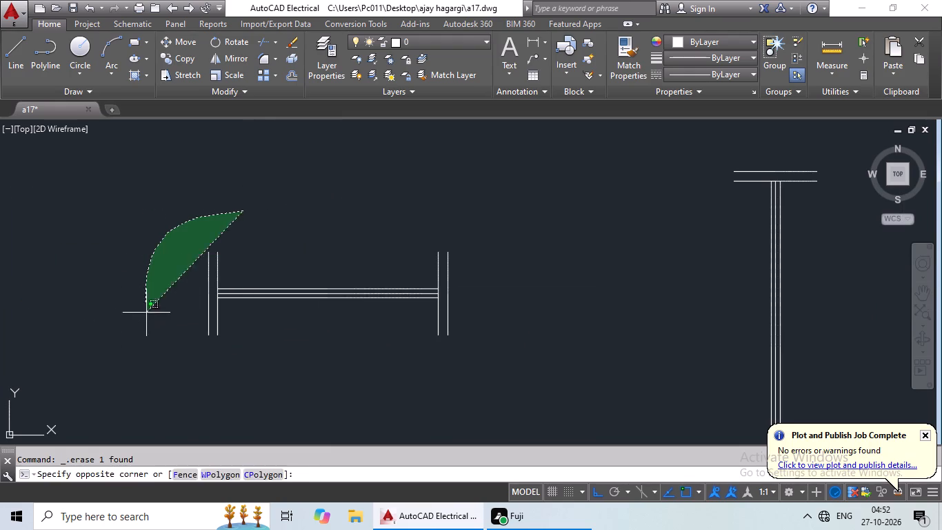
drag(148, 322, 514, 235)
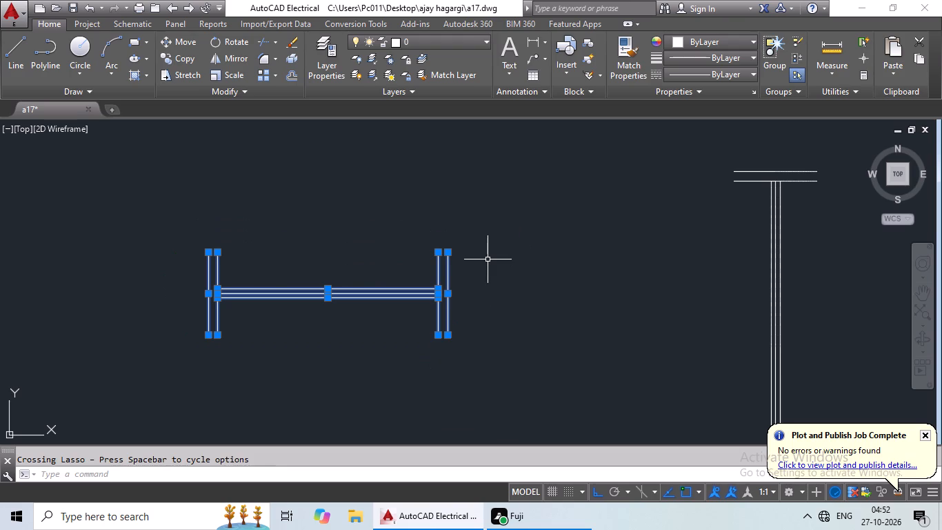
key(ctrl+c)
key(ctrl+v)
scroll(472, 277, down, 3)
middle_drag(448, 289, 449, 258)
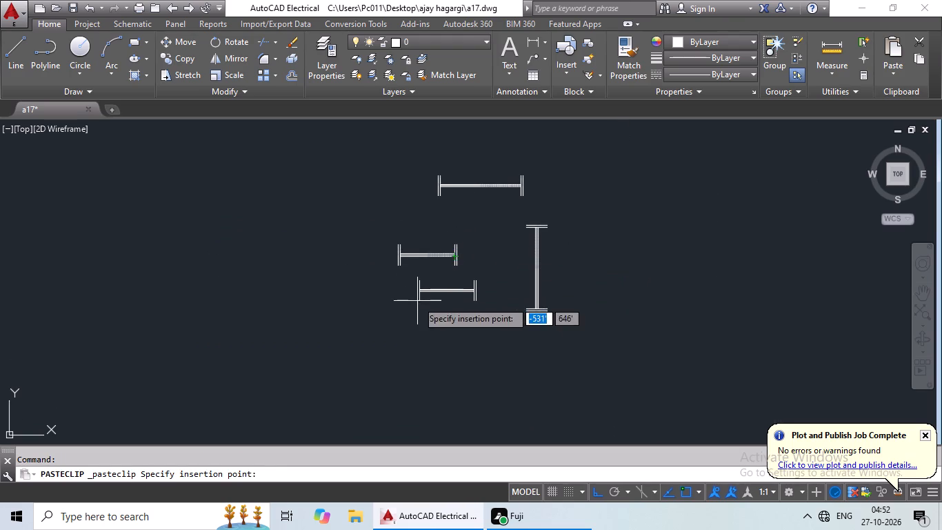
click(417, 301)
Rotate the lower 2' symbol copy 90° about the top of its east jamb so that it stands vertically.
scroll(443, 283, up, 3)
drag(414, 262, 300, 360)
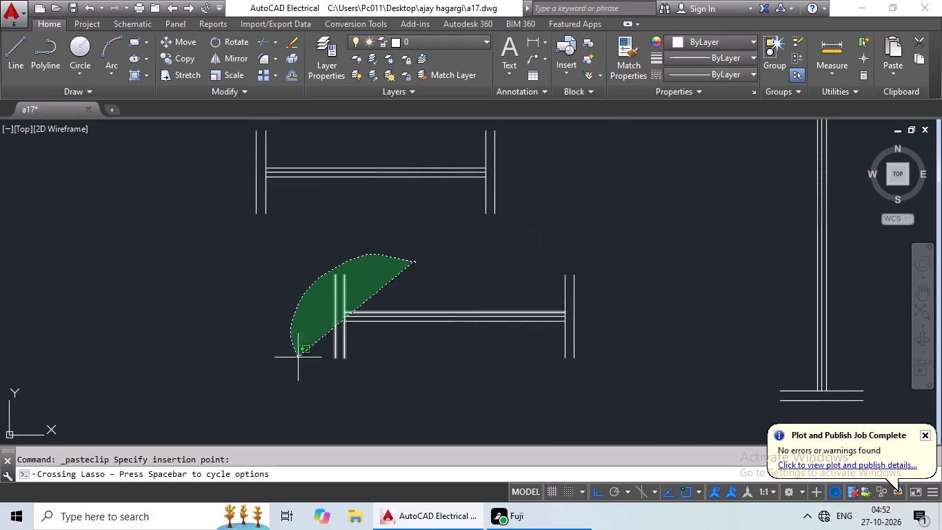
drag(300, 360, 637, 230)
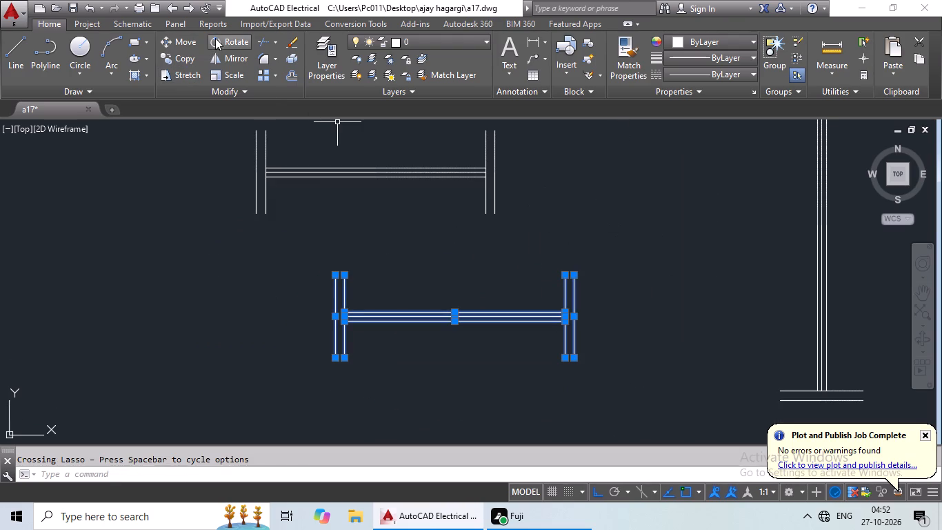
click(215, 38)
click(577, 277)
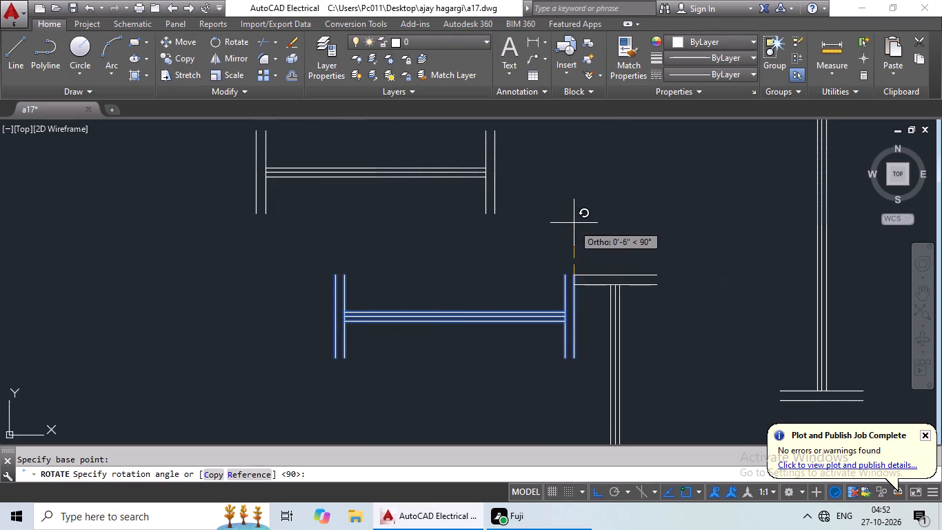
click(574, 222)
Copy the horizontal 3' opening symbol and paste it west of the horizontal 2' symbol.
scroll(597, 233, down, 3)
middle_drag(612, 223, 542, 259)
middle_drag(516, 201, 485, 284)
scroll(480, 241, up, 1)
drag(471, 233, 642, 293)
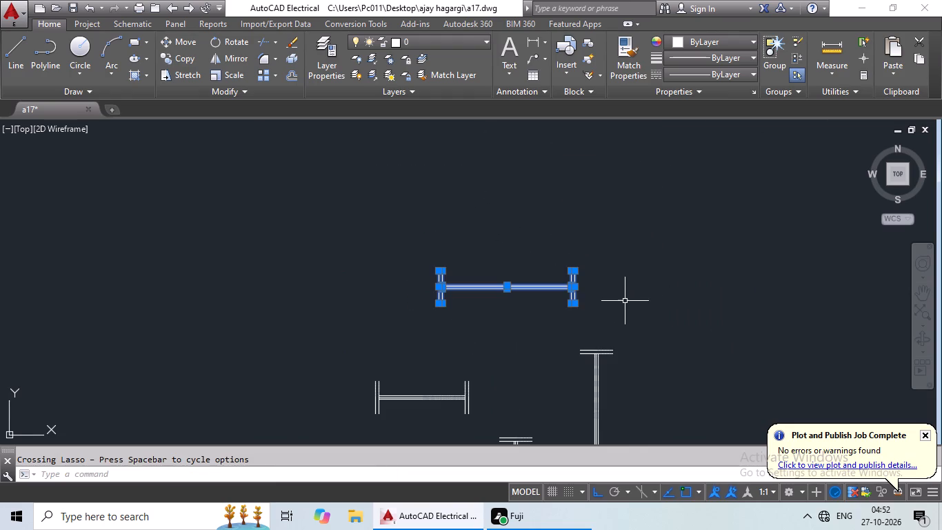
key(ctrl+c)
key(ctrl+v)
scroll(560, 309, down, 2)
middle_drag(551, 302, 550, 273)
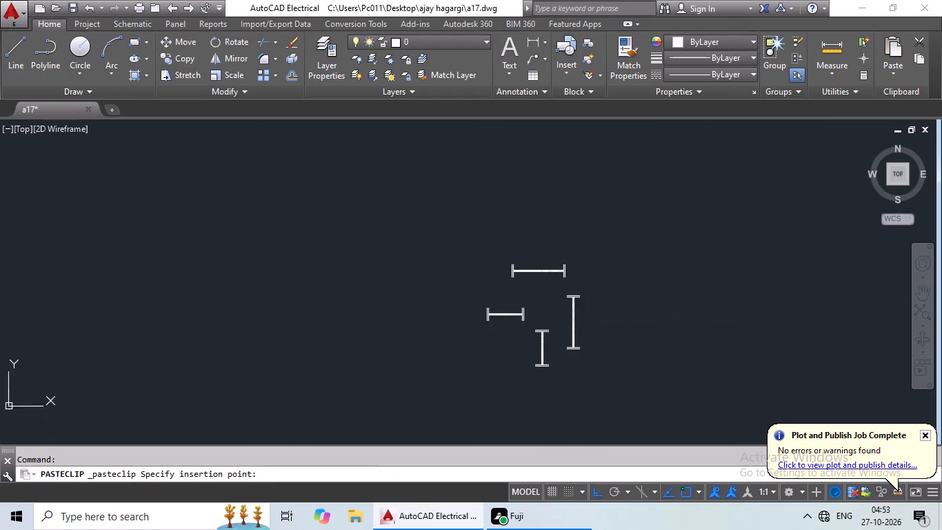
click(394, 309)
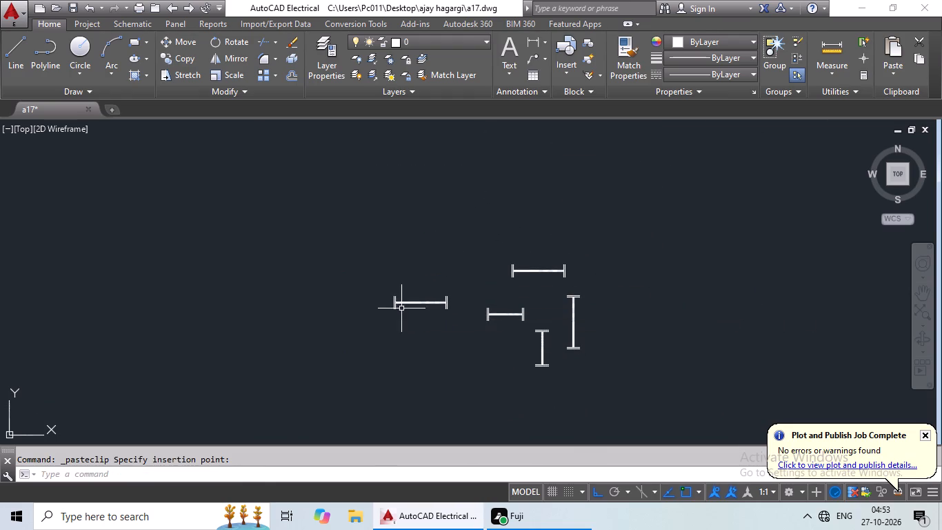
Delete the east and west jamb line pairs of the new 3' copy, keeping its three horizontal lines.
scroll(432, 304, up, 3)
drag(549, 267, 474, 288)
drag(347, 267, 243, 282)
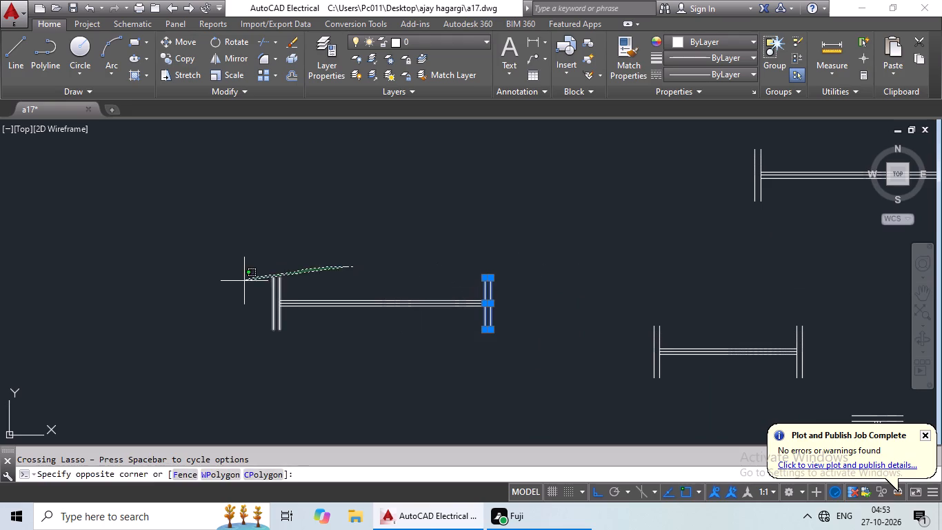
drag(243, 282, 241, 285)
key(Delete)
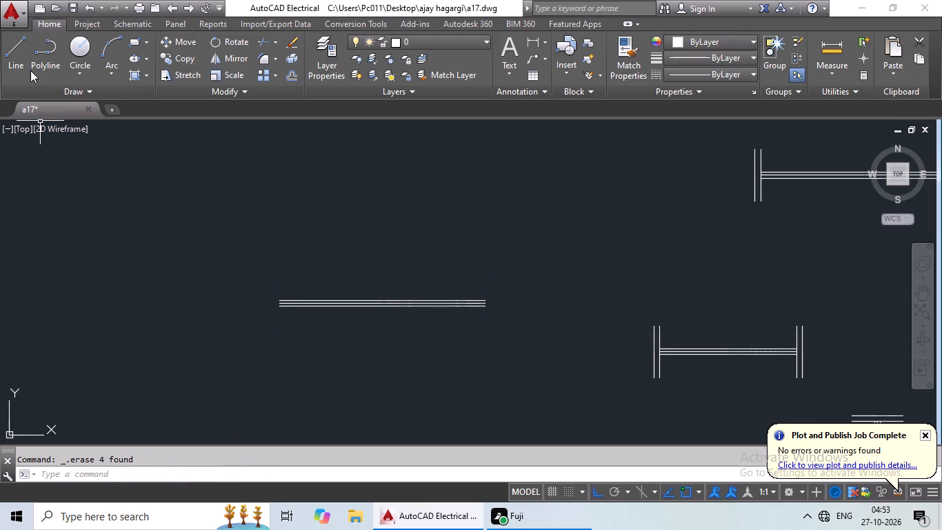
Draw a 6" vertical line just east of the three horizontal lines.
click(23, 65)
drag(507, 282, 509, 295)
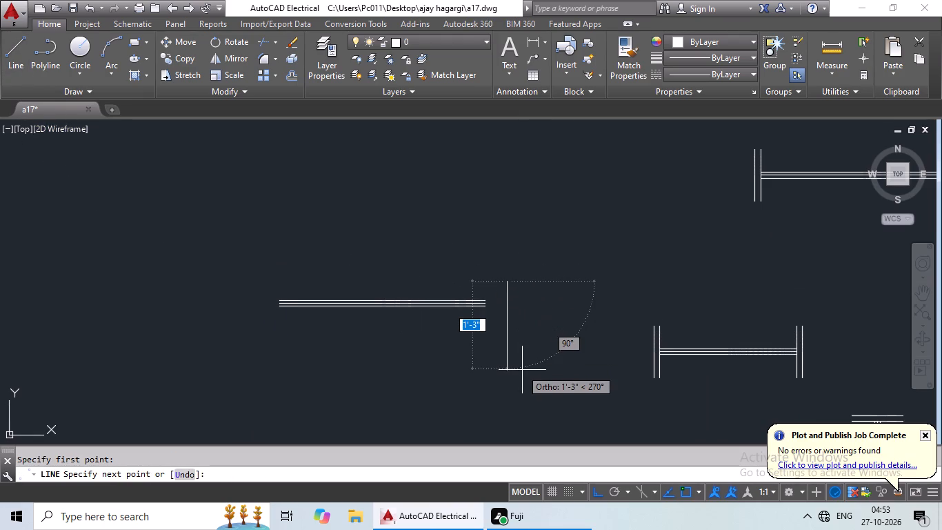
key(6)
key(shift+quotedbl)
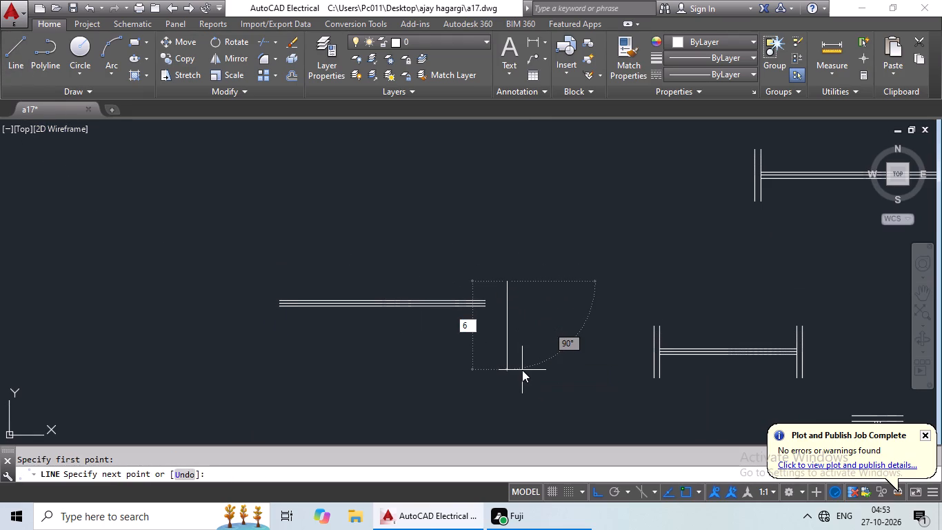
key(Return)
key(Escape)
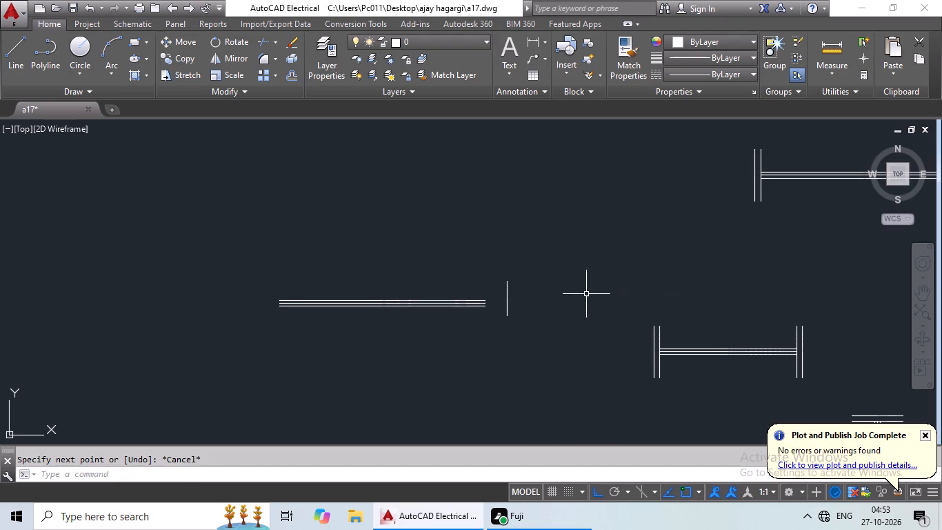
Copy the 6" line by its midpoint onto the east end of the middle horizontal line and delete the original.
click(506, 291)
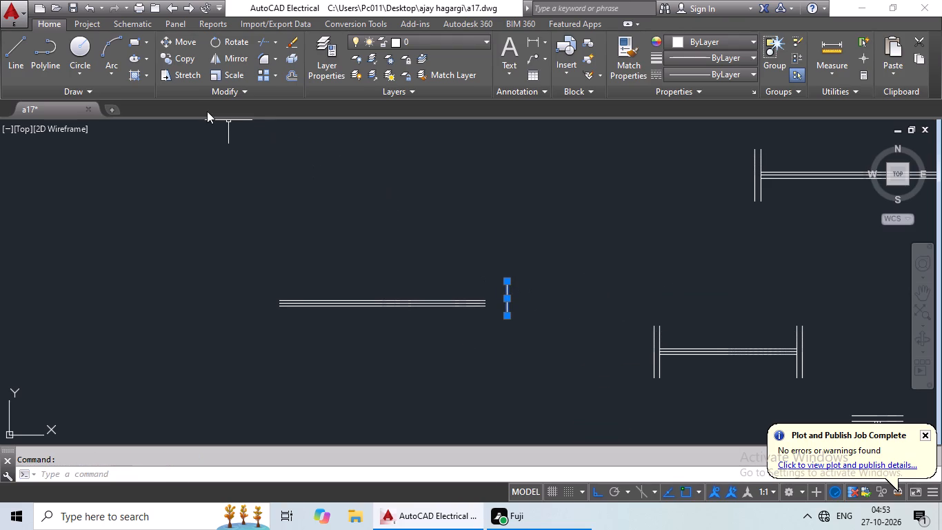
click(188, 59)
click(508, 301)
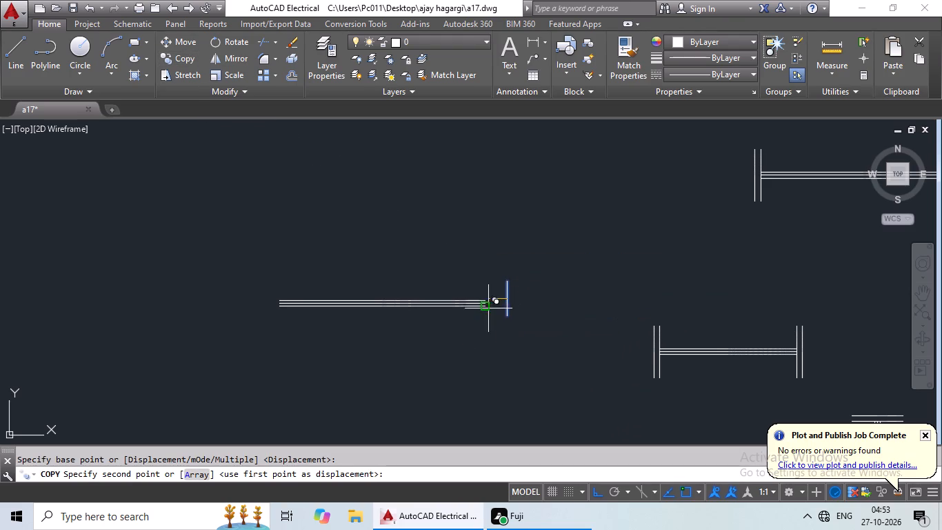
scroll(485, 306, up, 4)
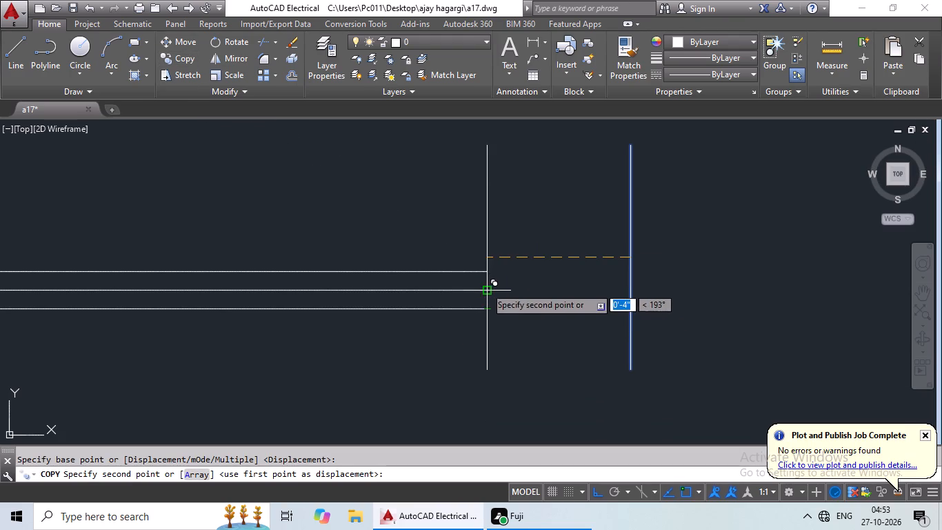
click(485, 287)
drag(697, 215, 615, 283)
key(Delete)
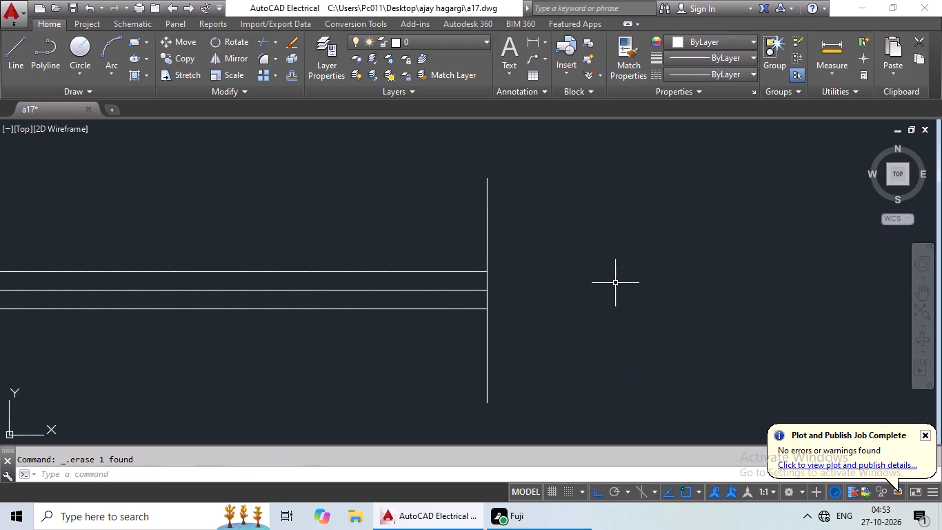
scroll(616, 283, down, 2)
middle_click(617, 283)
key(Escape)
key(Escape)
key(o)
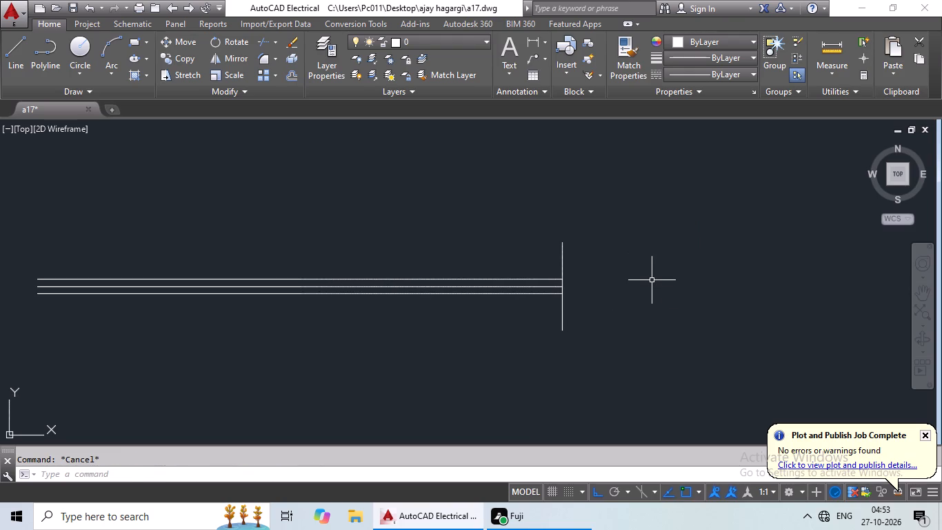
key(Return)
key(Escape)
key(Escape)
Offset the 6" jamb line 3' west onto the other end of the three horizontal lines.
key(o)
key(Return)
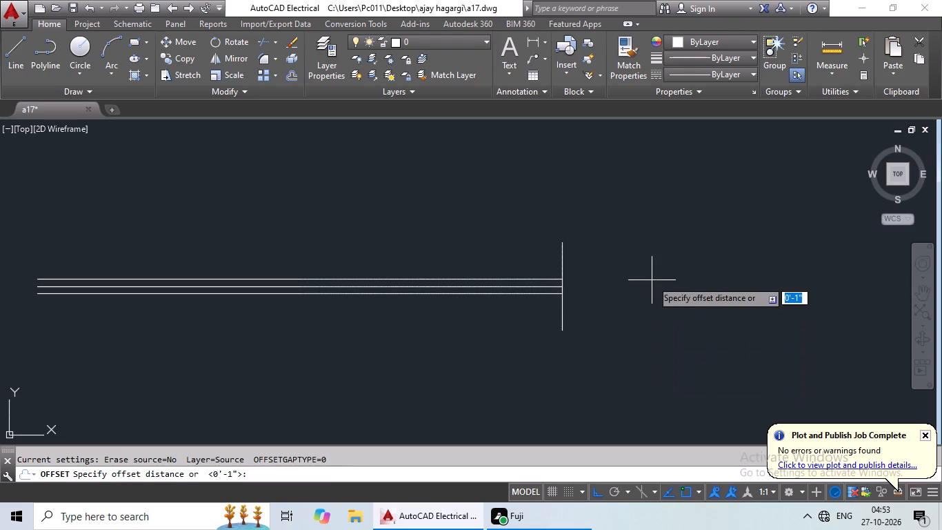
text(3')
key(Return)
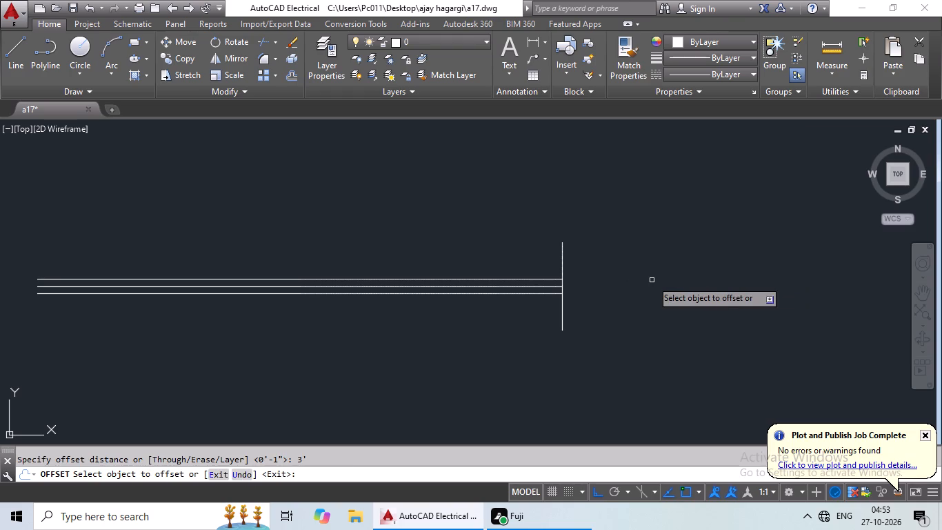
click(561, 253)
drag(335, 259, 341, 258)
middle_drag(357, 251, 360, 251)
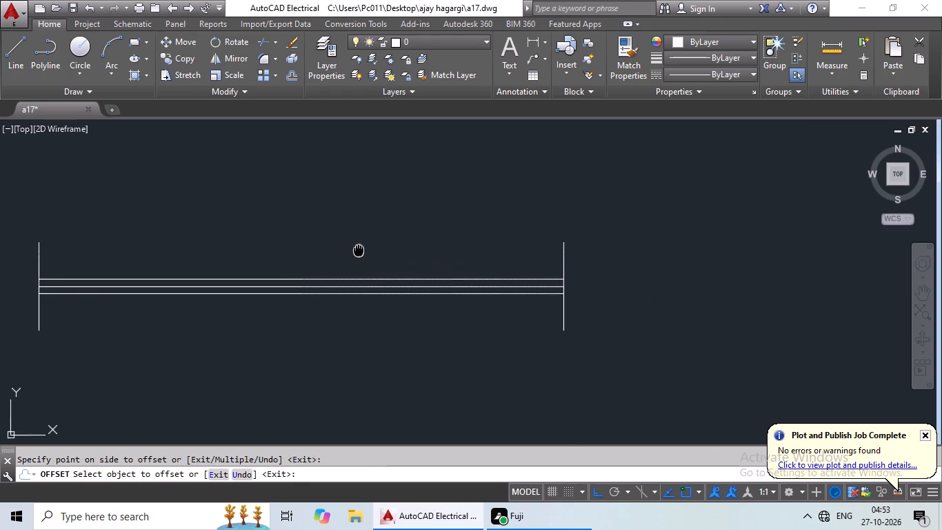
middle_drag(360, 251, 505, 228)
key(Escape)
key(Escape)
Offset the east and west 6" jamb lines 1" outward to form double jambs on the 3' symbol.
key(o)
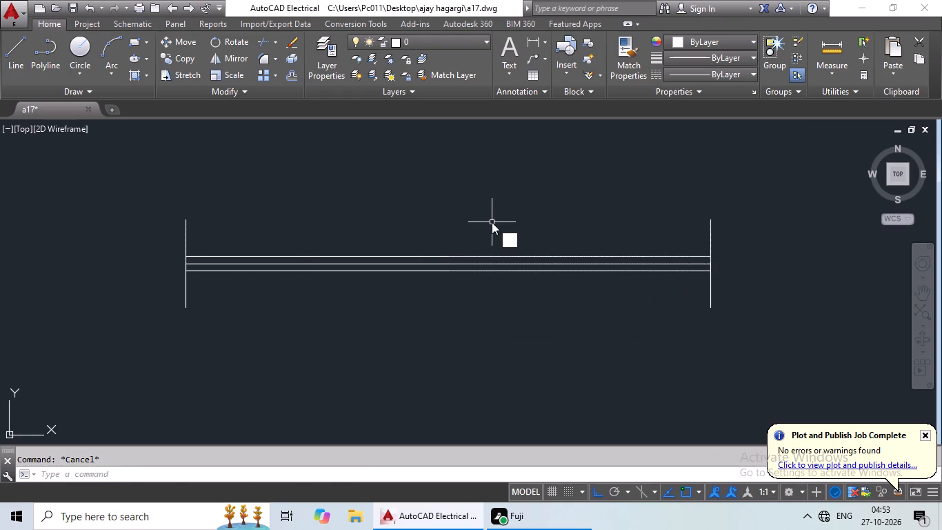
key(Return)
text(1")
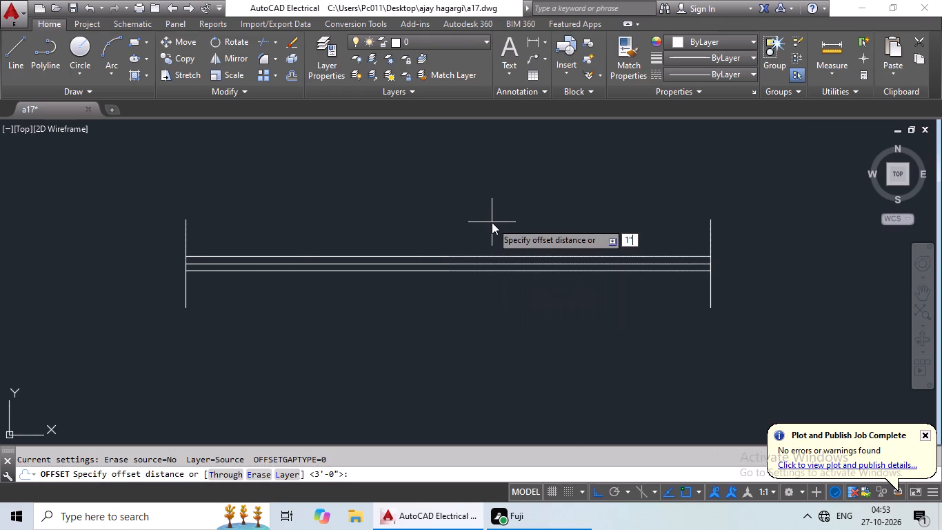
key(Return)
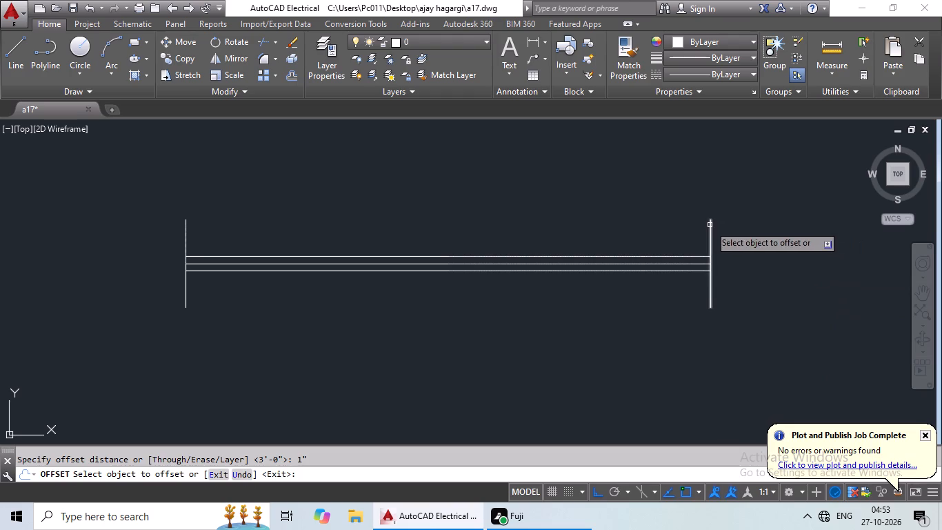
drag(710, 224, 724, 224)
drag(816, 223, 799, 224)
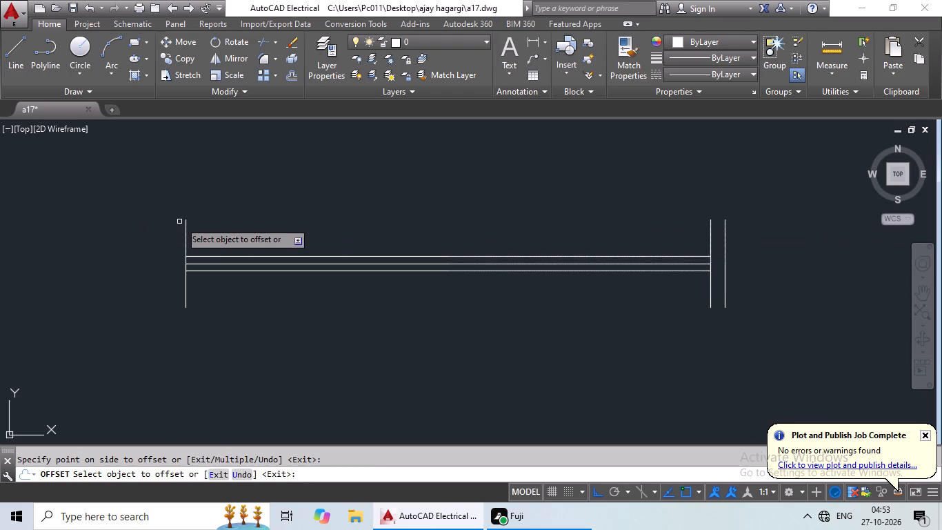
drag(184, 229, 174, 229)
click(130, 229)
scroll(135, 229, down, 2)
key(Escape)
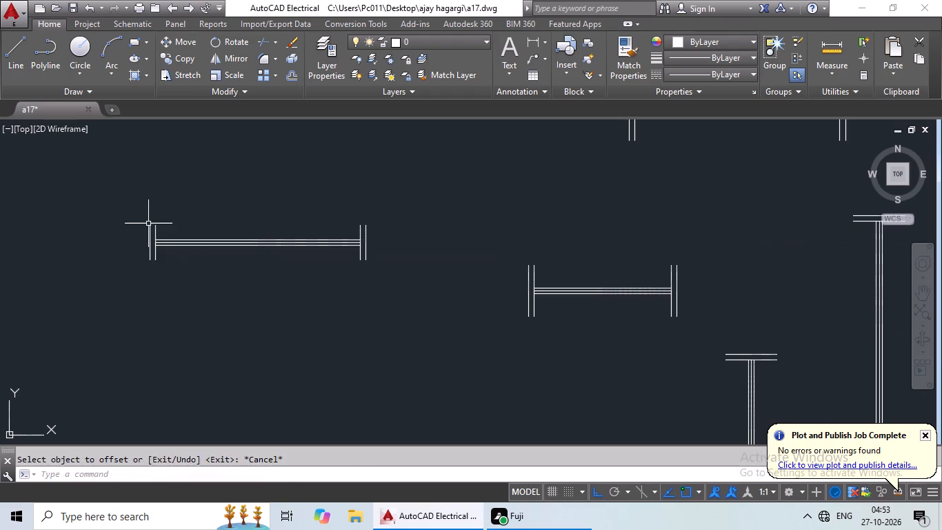
key(Escape)
Copy the 6"-jamb 3' symbol, paste it to the south, and rotate the copy 90° to vertical about its east jamb's upper end.
drag(182, 182, 427, 210)
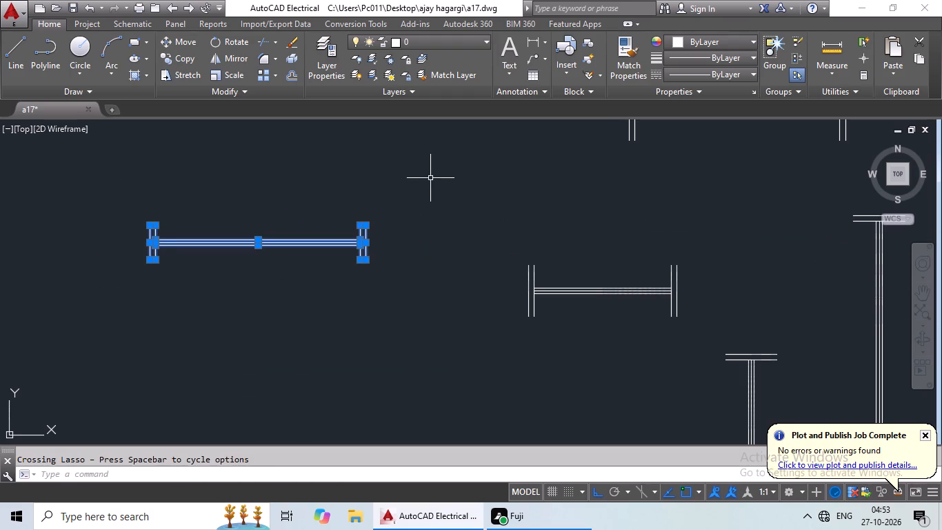
key(ctrl+c)
key(ctrl+v)
click(213, 359)
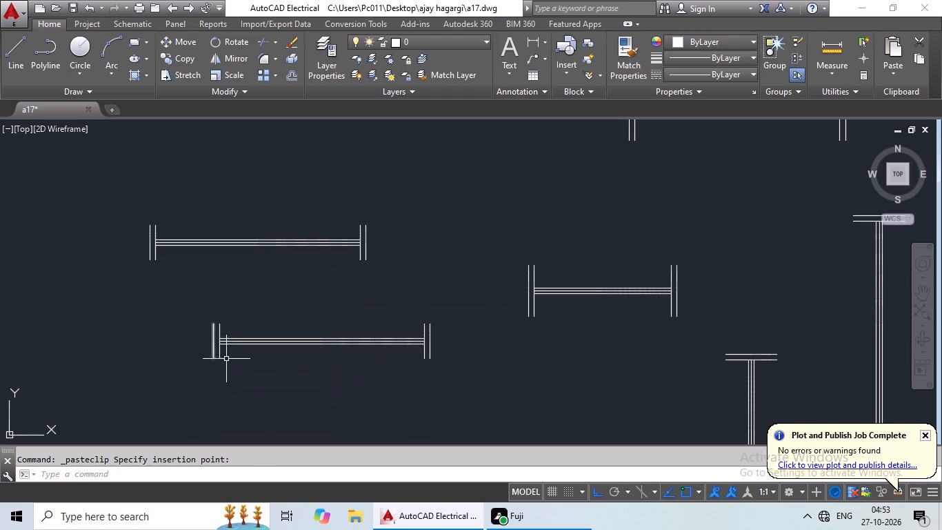
drag(229, 312, 451, 309)
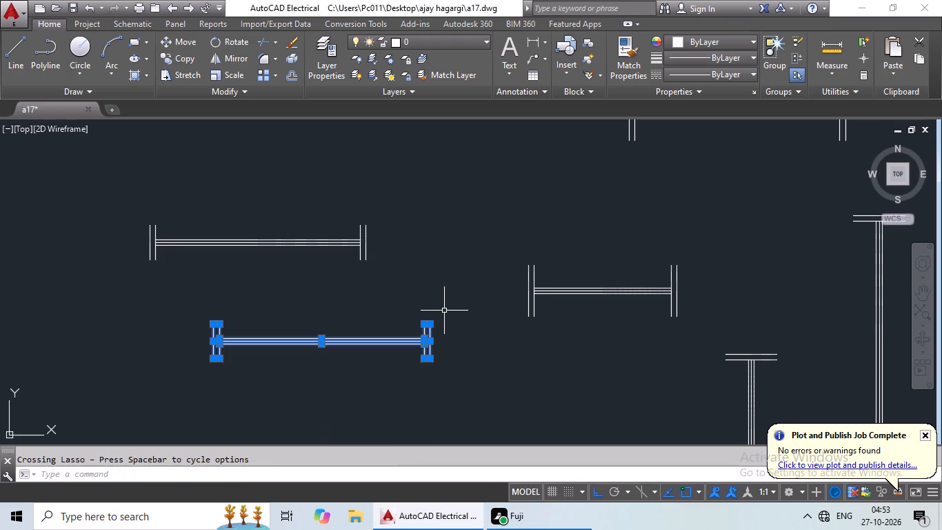
click(224, 38)
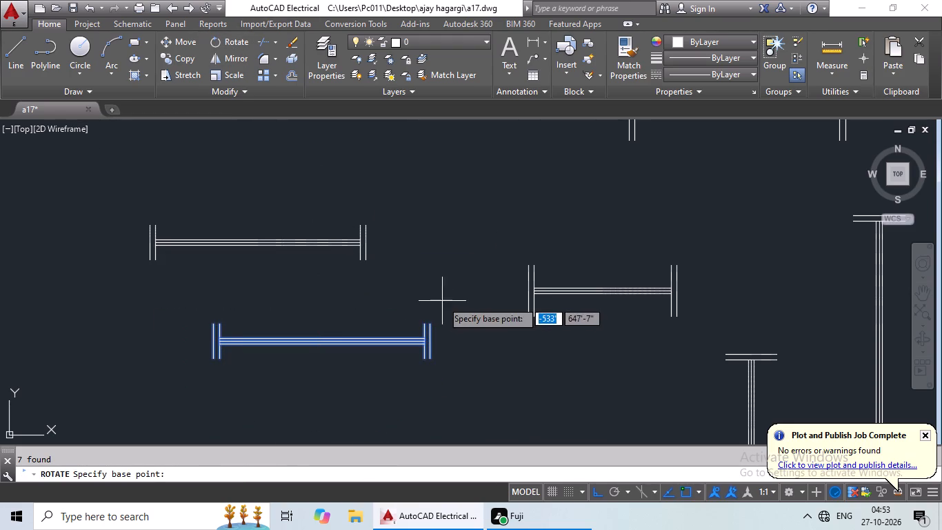
click(429, 326)
click(431, 281)
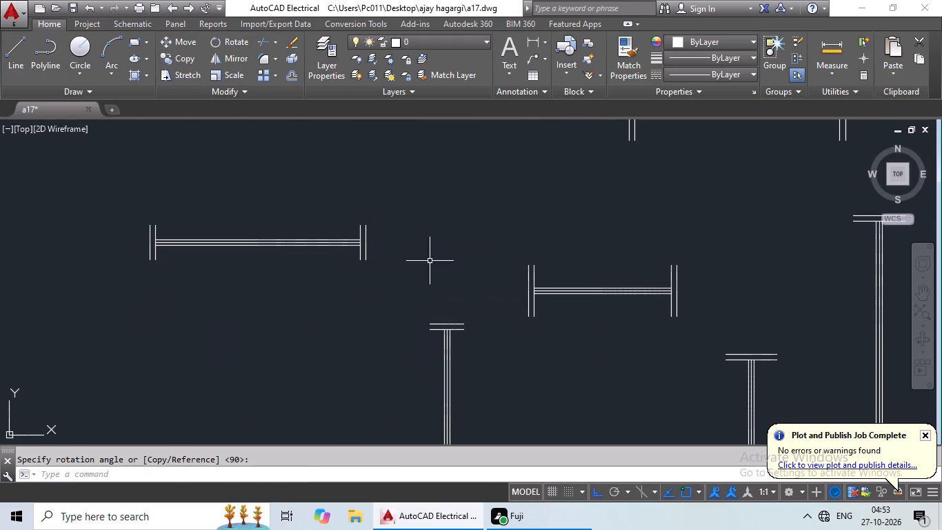
Copy the horizontal 6"-jamb 3' symbol again and paste it just south of the original.
drag(172, 198, 430, 224)
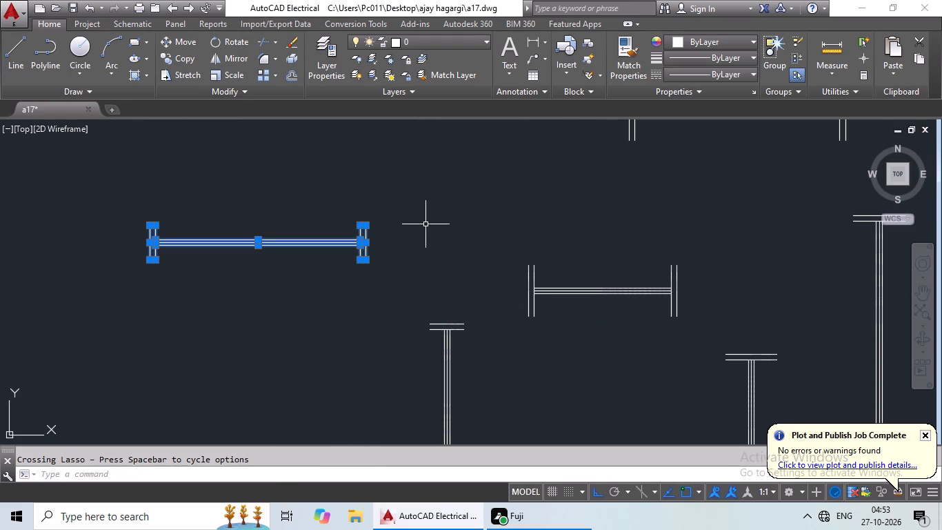
key(ctrl+c)
key(ctrl+v)
drag(131, 342, 148, 352)
scroll(294, 317, up, 2)
scroll(452, 288, down, 2)
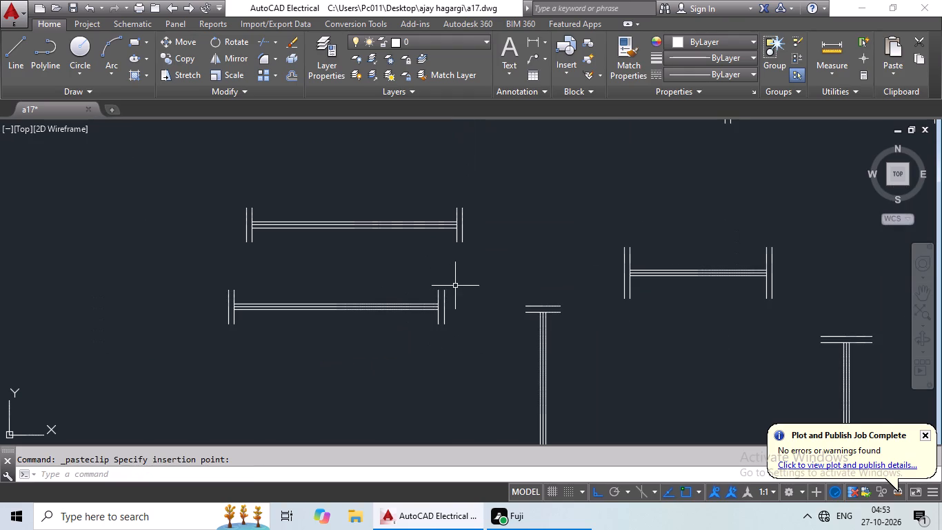
key(Escape)
key(Escape)
key(Escape)
Start an offset with a distance of 2'.
key(o)
key(Return)
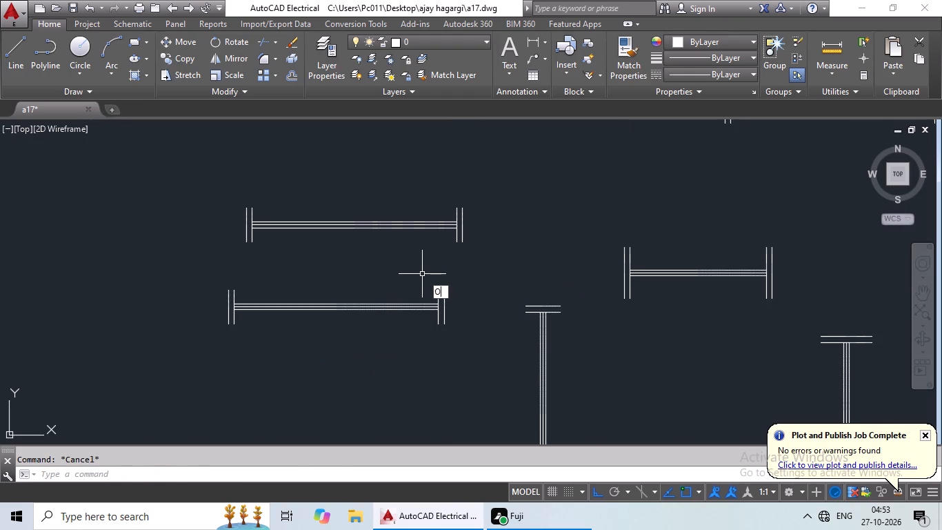
key(2)
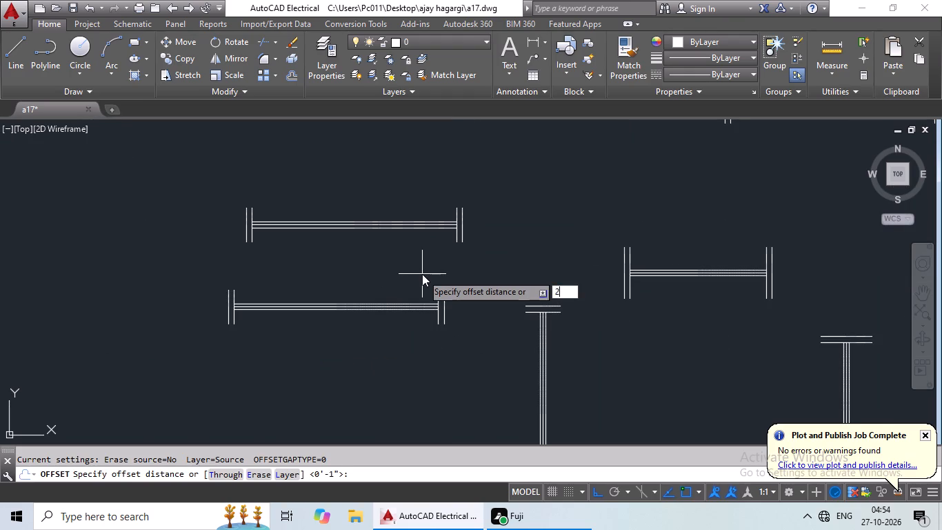
key(apostrophe)
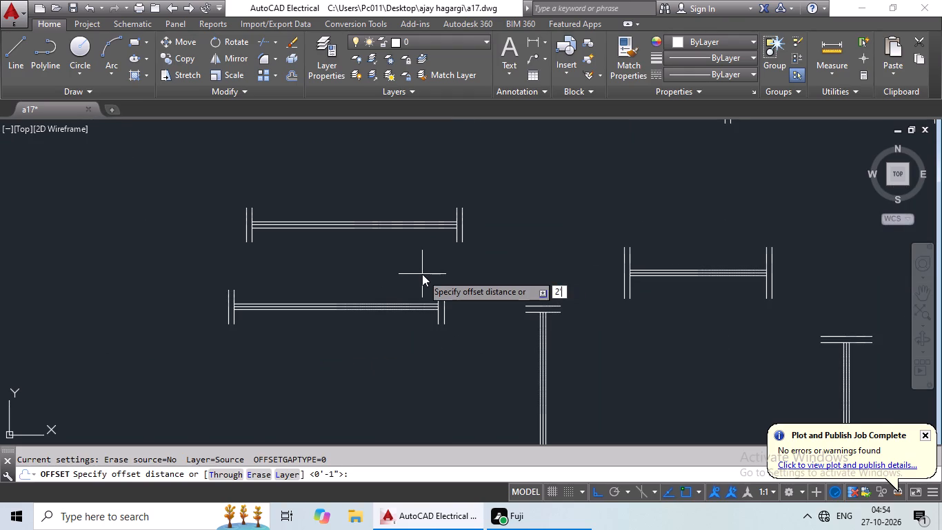
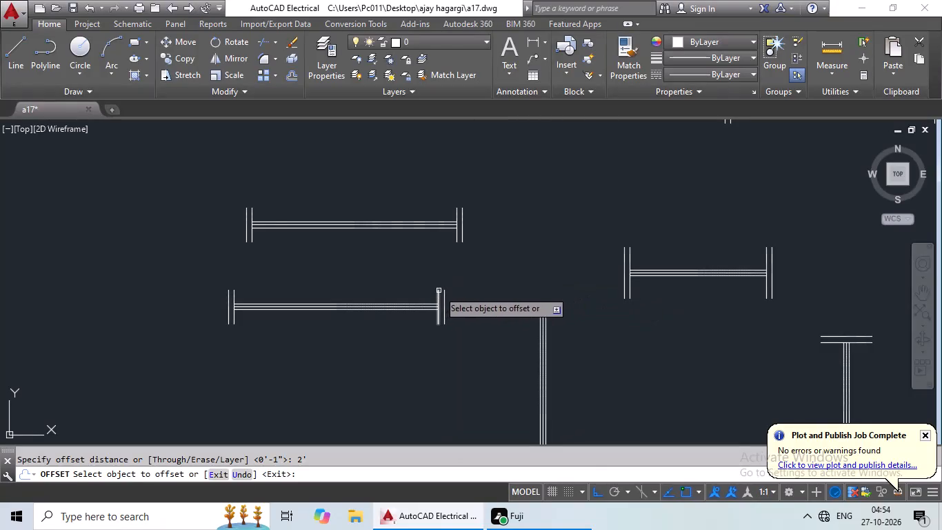
Offset the inner right-hand end line of the lower horizontal window symbol 2' toward its opposite end.
click(439, 291)
click(400, 294)
key(Escape)
key(Escape)
Offset the new vertical line 1" outward, away from the kept end frame, to form the shortened window's second frame.
key(o)
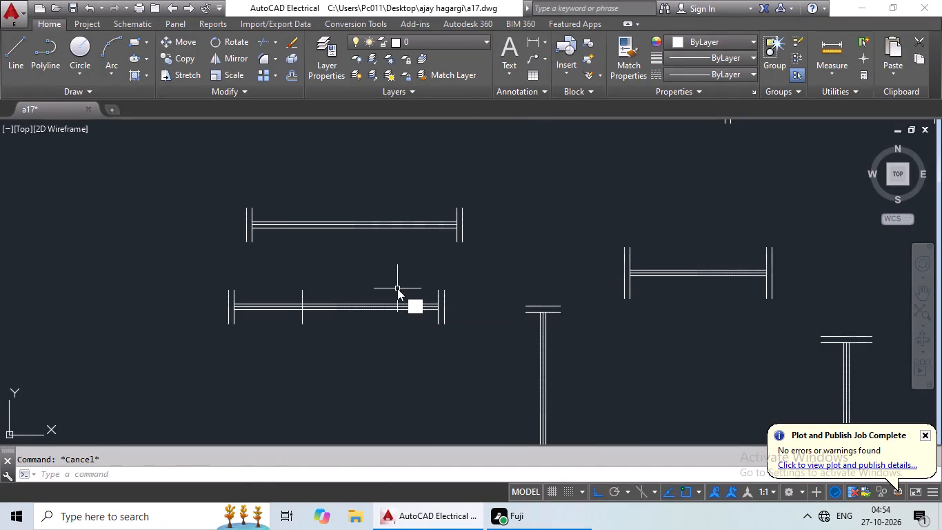
key(Return)
key(1)
key(shift+quotedbl)
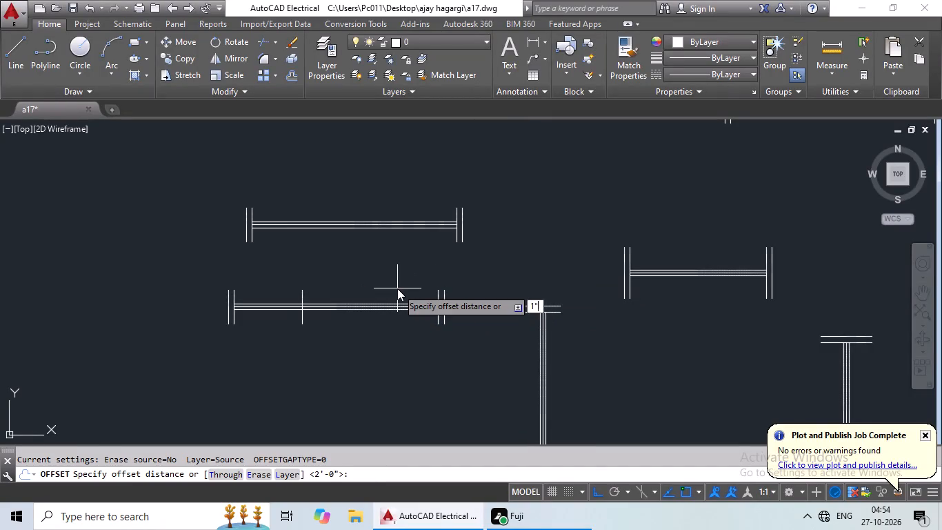
key(Return)
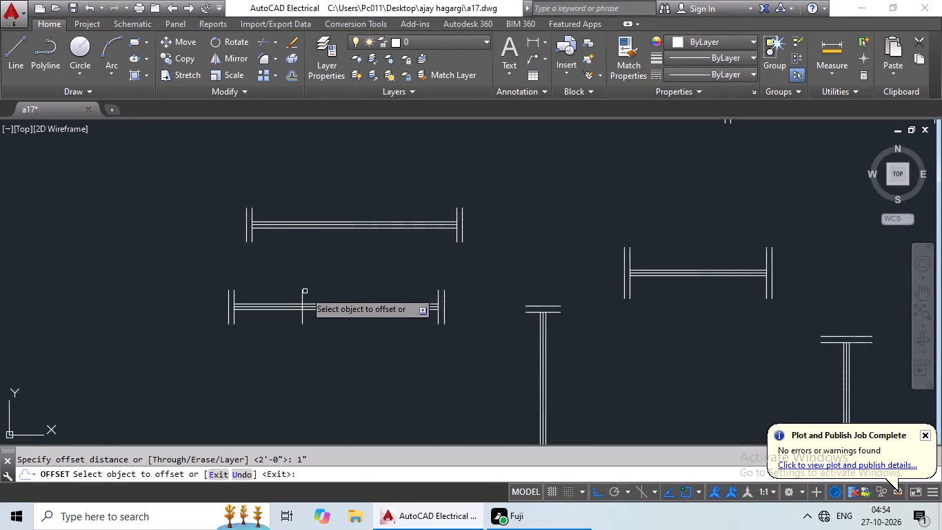
click(304, 292)
click(303, 292)
click(281, 293)
key(Escape)
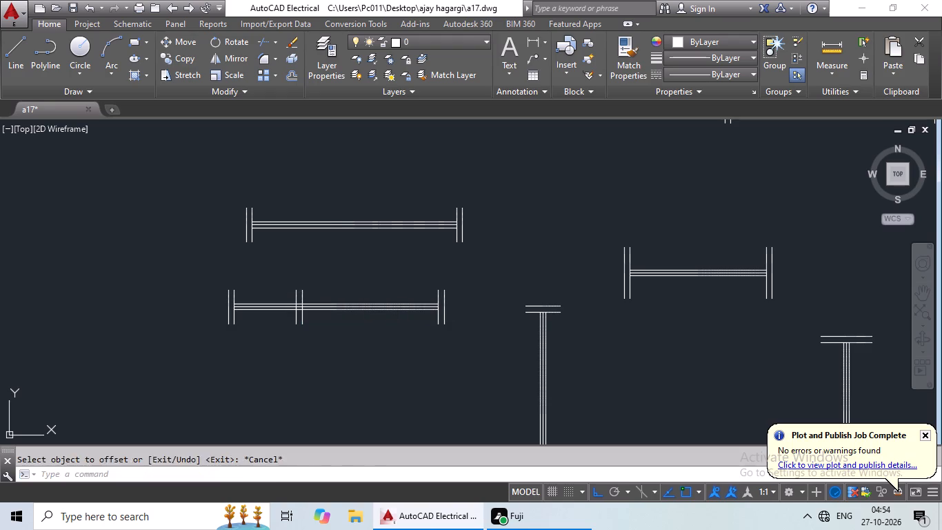
key(Escape)
Trim the three horizontal lines between the two new vertical frame lines.
text(tr)
key(space)
key(space)
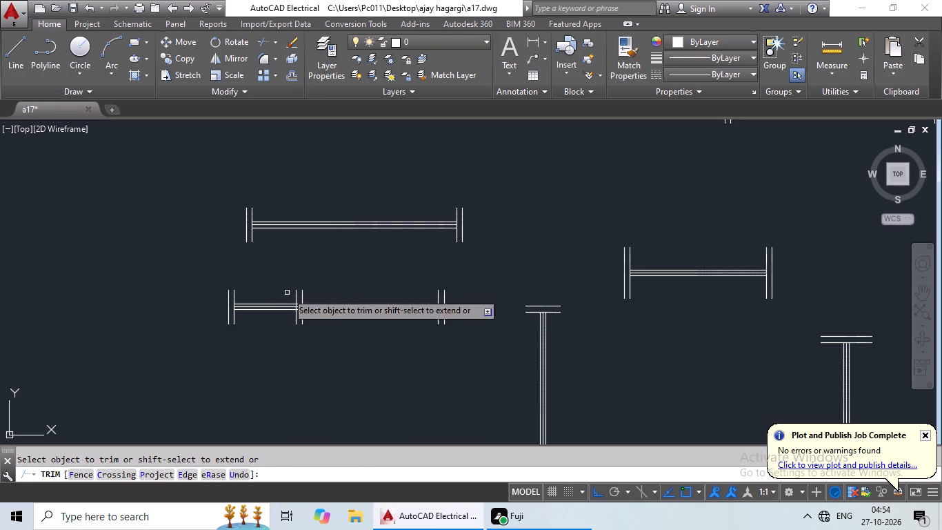
scroll(299, 316, up, 6)
drag(303, 246, 306, 316)
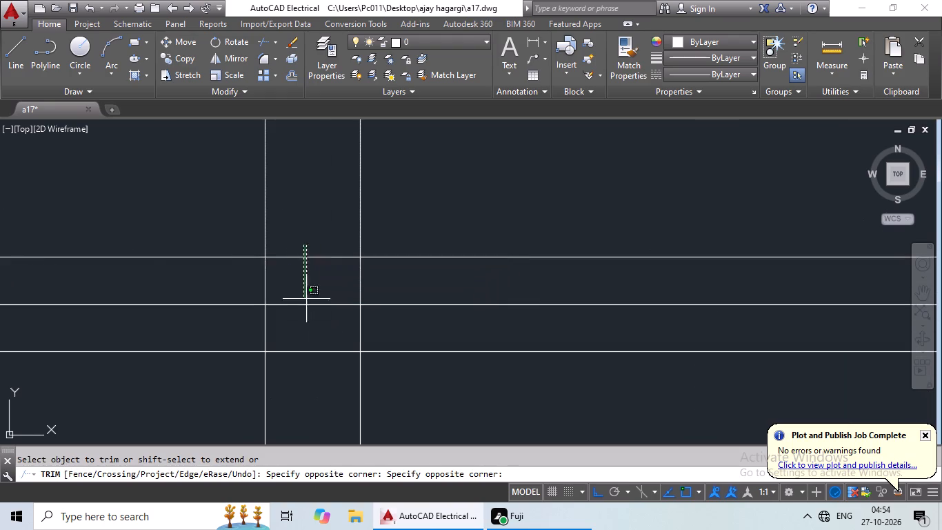
drag(306, 316, 299, 375)
click(301, 375)
scroll(323, 359, down, 3)
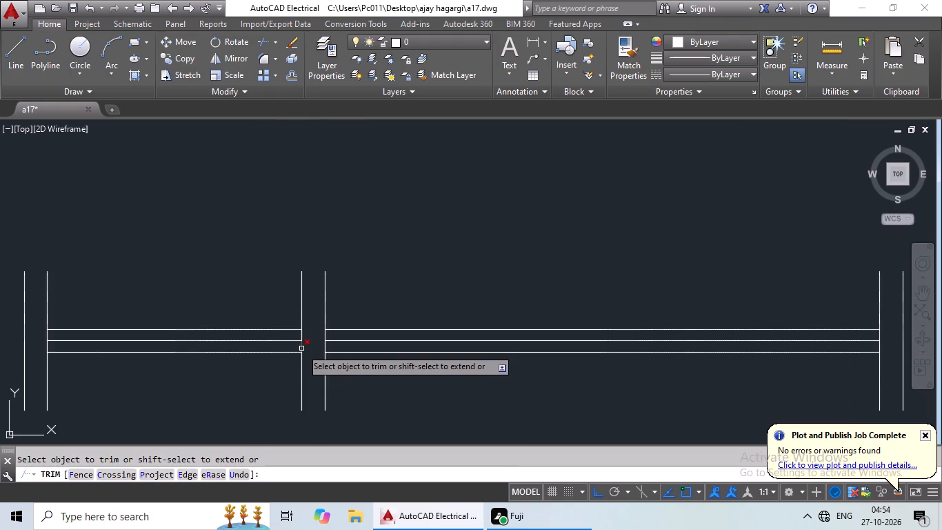
key(Escape)
key(Escape)
Delete the leftover left part of the lower window symbol, including its old end lines and three horizontal lines.
drag(218, 300, 7, 377)
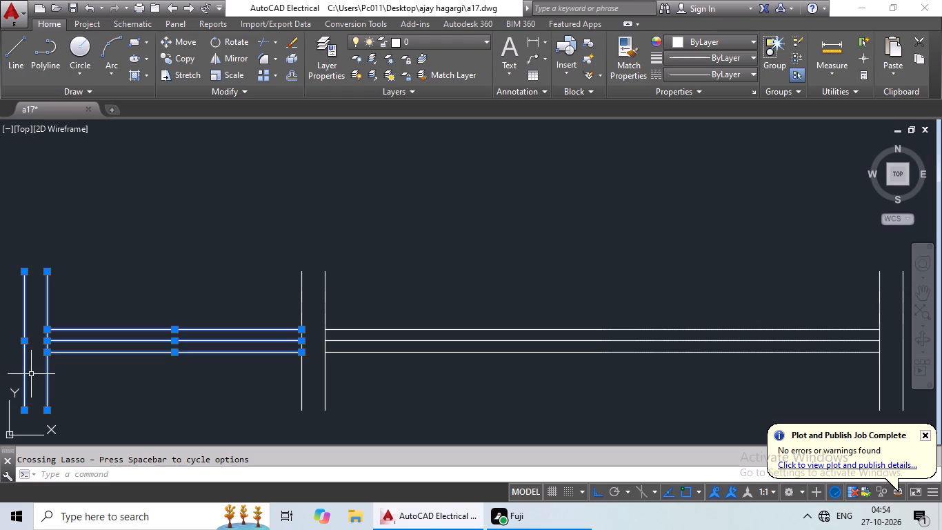
key(Delete)
Copy the shortened horizontal window symbol and paste it in the empty area just below the original.
scroll(117, 355, down, 3)
drag(162, 313, 357, 315)
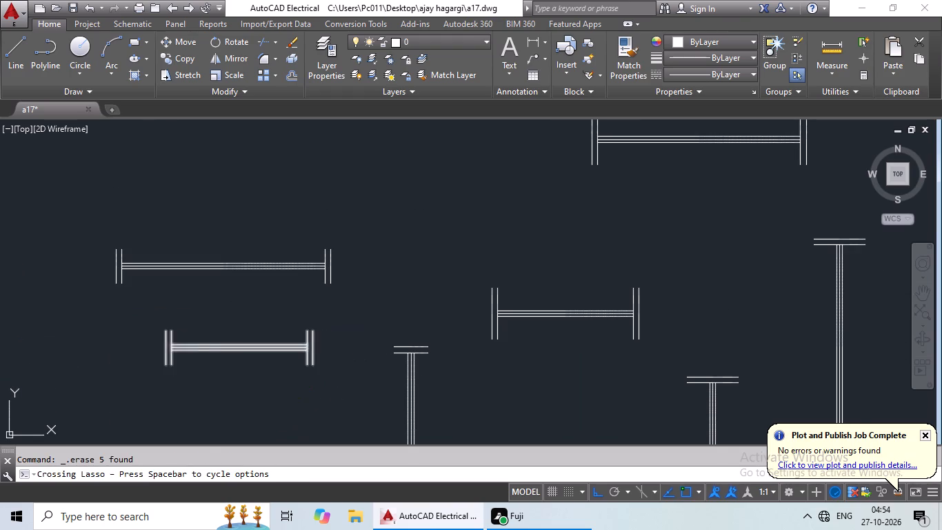
key(ctrl+c)
key(ctrl+v)
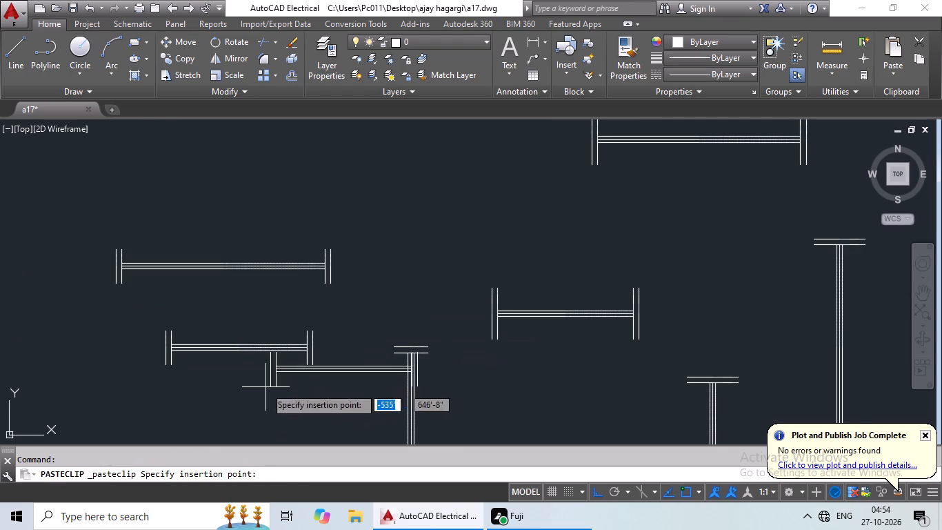
middle_drag(259, 388, 263, 236)
click(190, 295)
Rotate the pasted short window symbol 90° about the top endpoint of its outer right-hand line.
scroll(212, 272, up, 1)
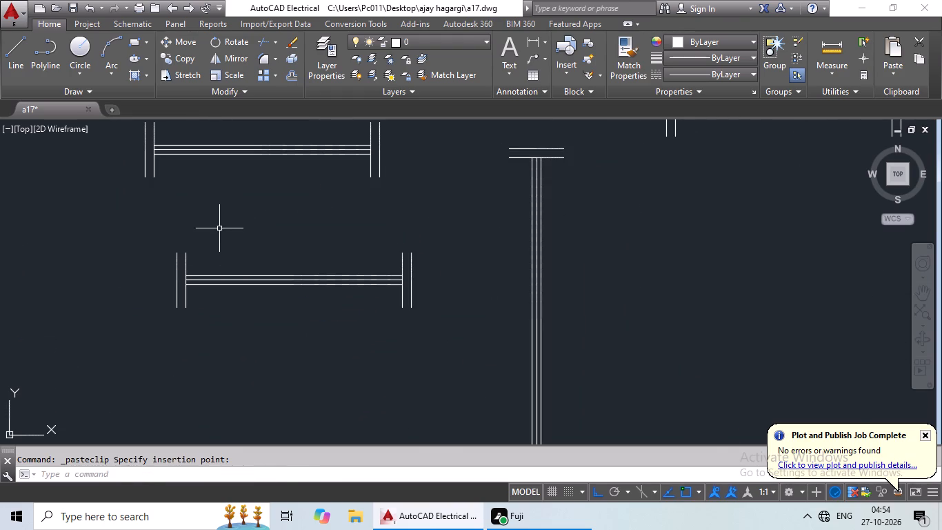
drag(218, 228, 451, 272)
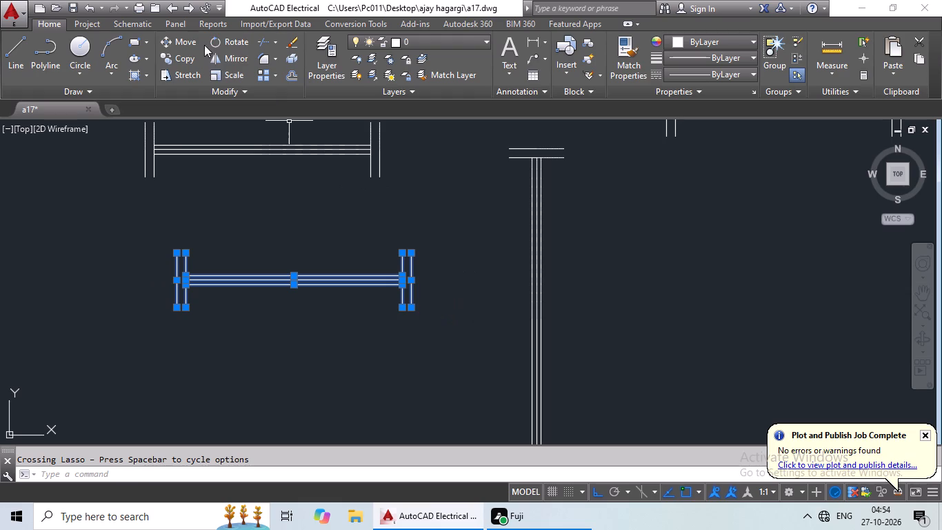
click(219, 41)
drag(411, 255, 410, 242)
click(408, 210)
Copy the long, wide-framed vertical window symbol by its midpoint to the wall mark on the upper-right room's exterior wall.
scroll(603, 334, down, 3)
middle_drag(612, 331, 440, 343)
scroll(438, 343, down, 3)
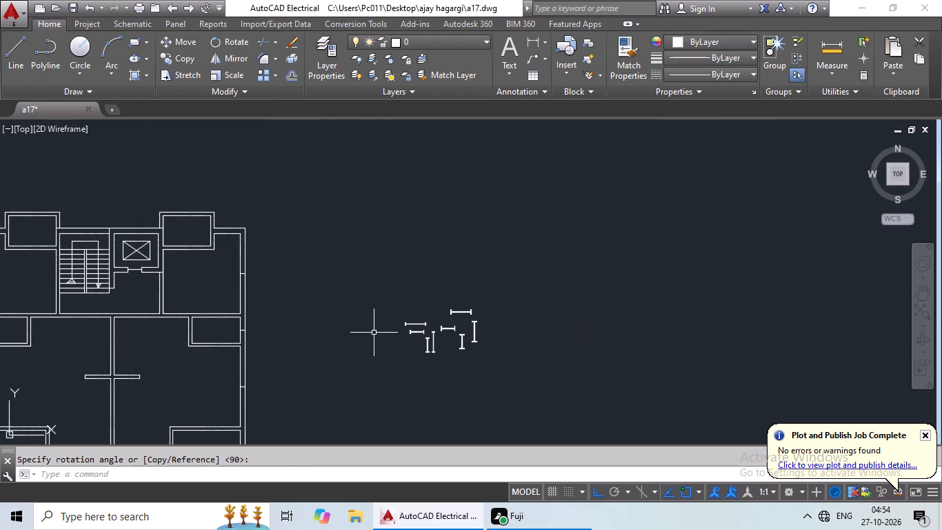
middle_drag(374, 291, 418, 271)
scroll(528, 293, up, 2)
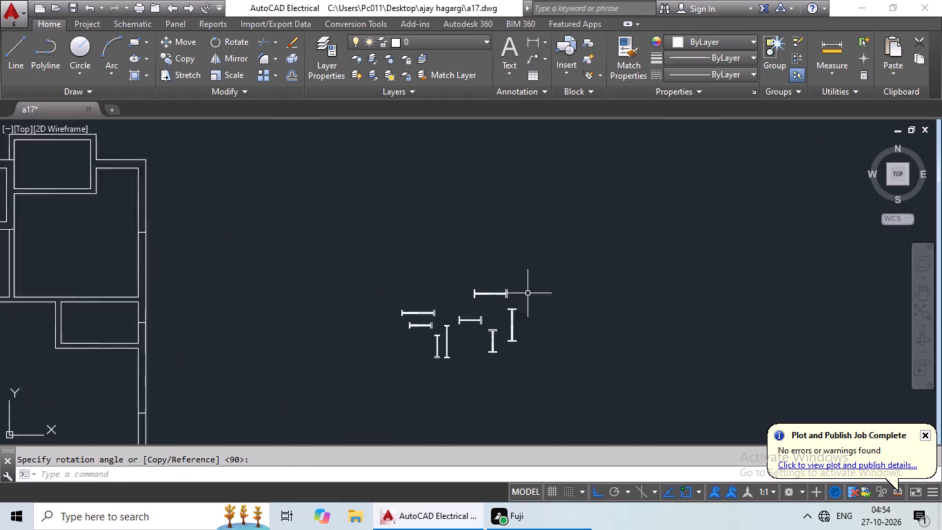
scroll(528, 293, up, 1)
middle_drag(505, 357, 505, 305)
drag(531, 271, 481, 389)
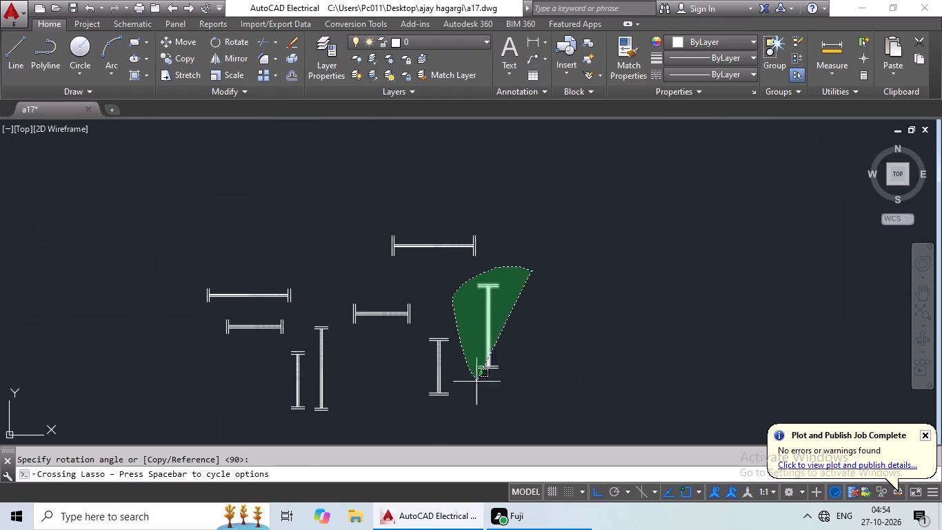
drag(481, 389, 548, 407)
click(186, 54)
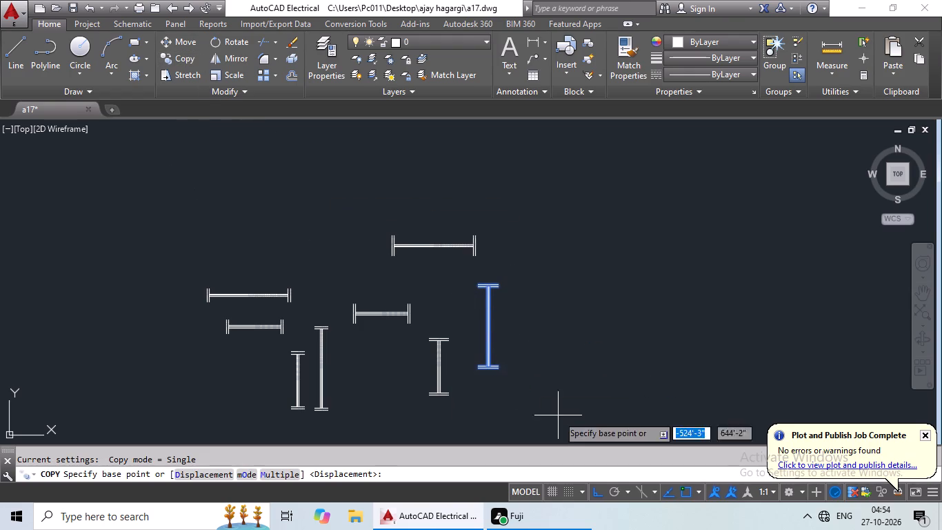
scroll(485, 322, up, 3)
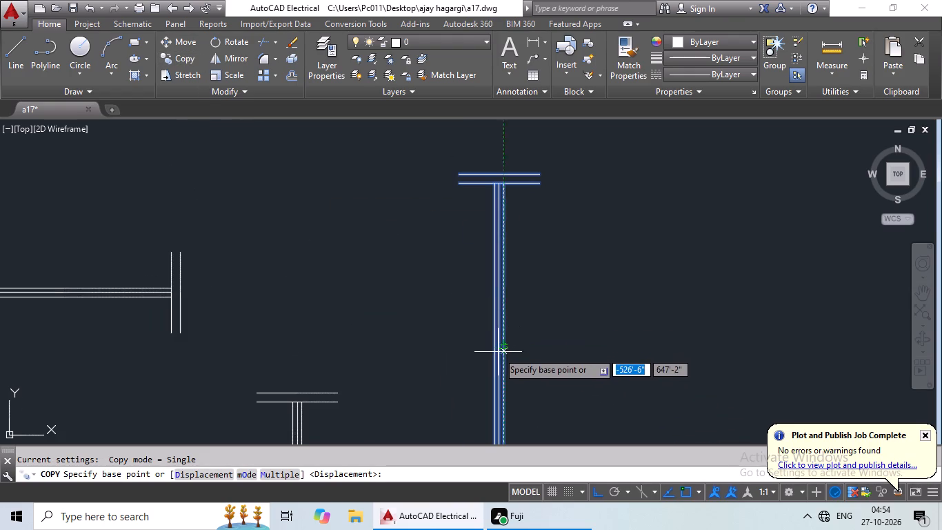
scroll(499, 351, up, 4)
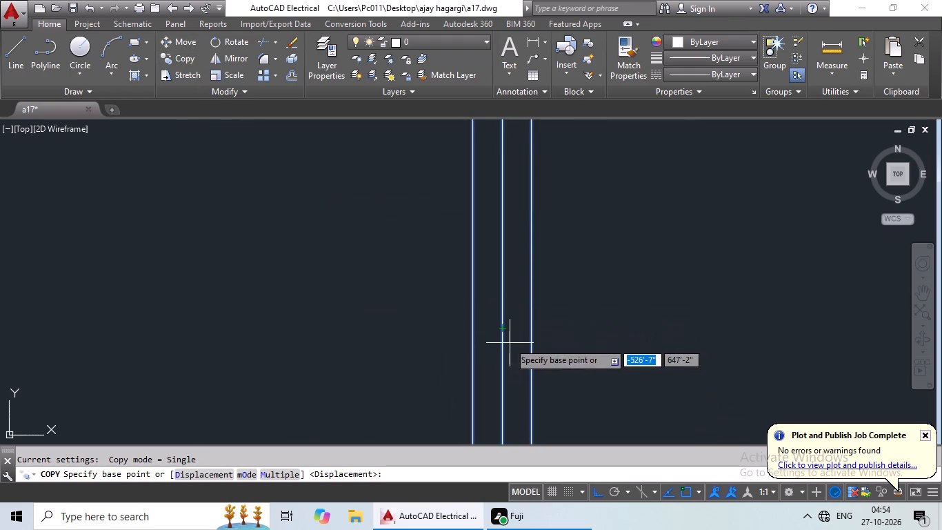
drag(503, 329, 494, 331)
scroll(335, 340, down, 6)
middle_drag(273, 359, 470, 342)
scroll(266, 378, down, 2)
middle_drag(215, 382, 500, 363)
middle_drag(176, 326, 543, 456)
scroll(410, 331, up, 4)
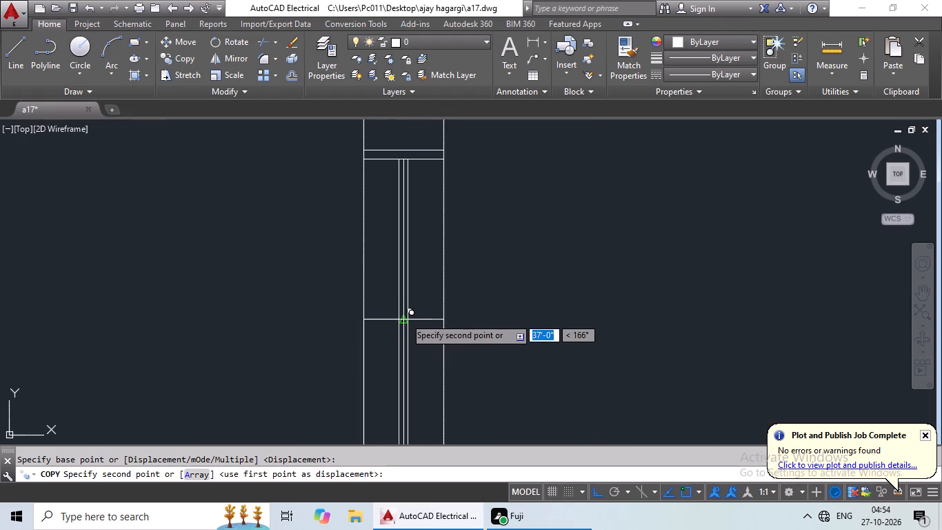
click(405, 317)
With Ortho off, copy the short, wide-framed vertical window symbol to the right exterior wall mark of the small room below.
scroll(535, 311, down, 2)
click(599, 493)
scroll(660, 391, down, 2)
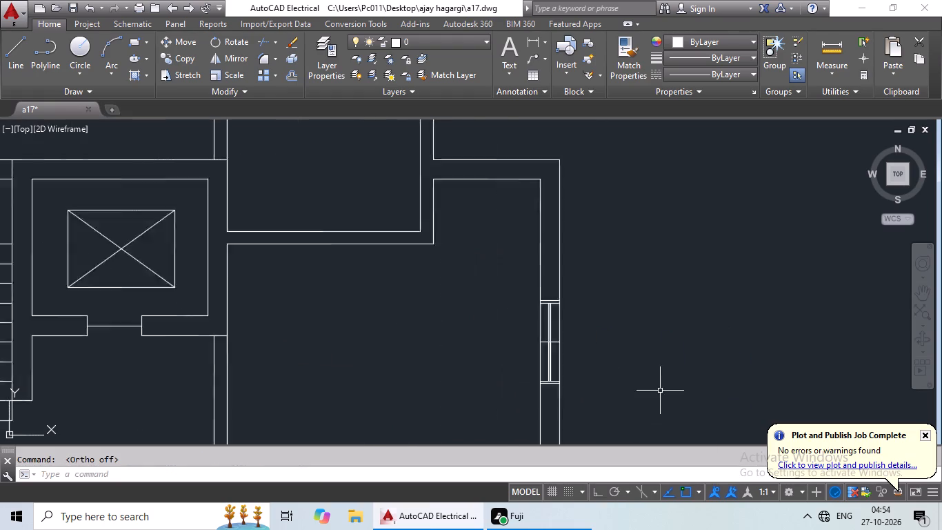
scroll(660, 391, down, 2)
middle_drag(678, 371, 486, 292)
middle_drag(539, 315, 384, 222)
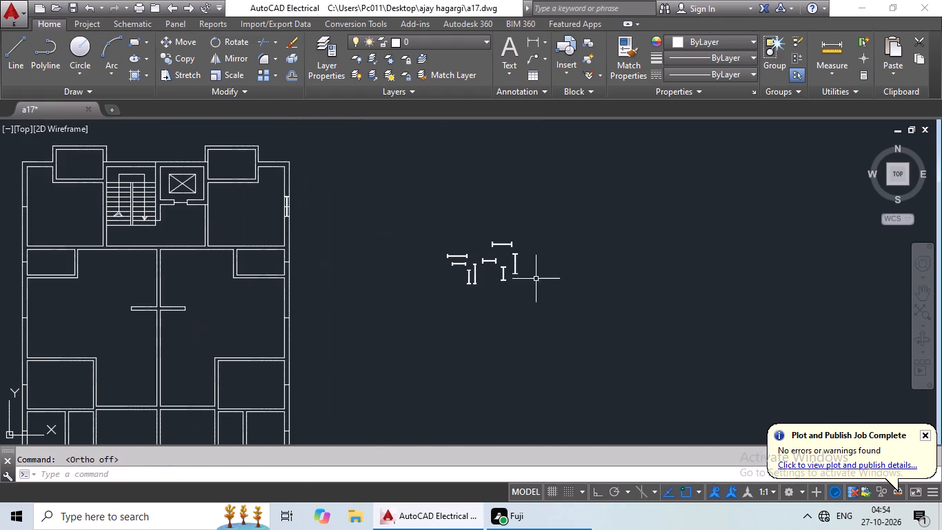
scroll(497, 274, up, 6)
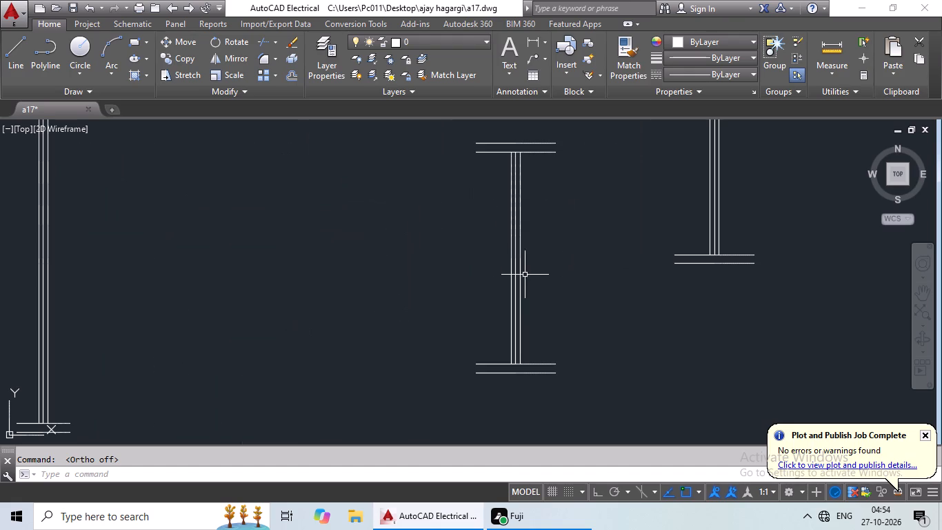
drag(567, 140, 579, 409)
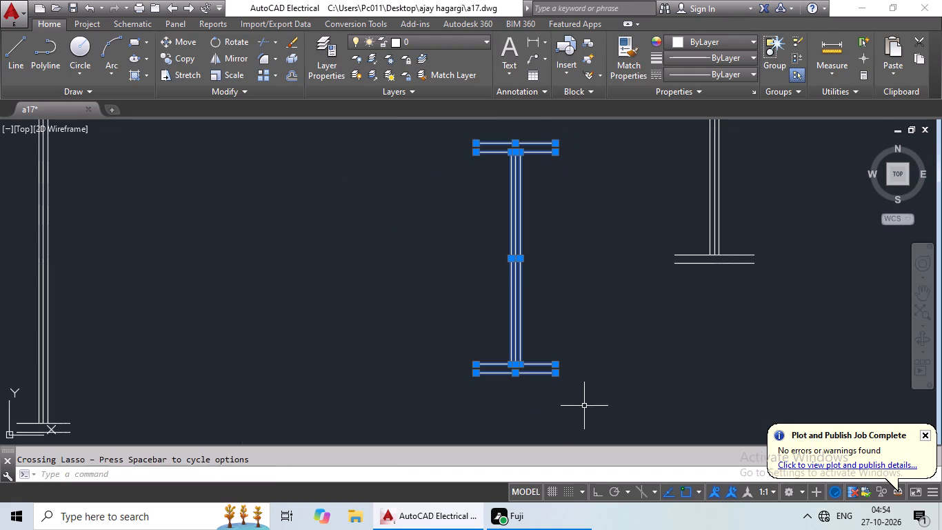
click(179, 57)
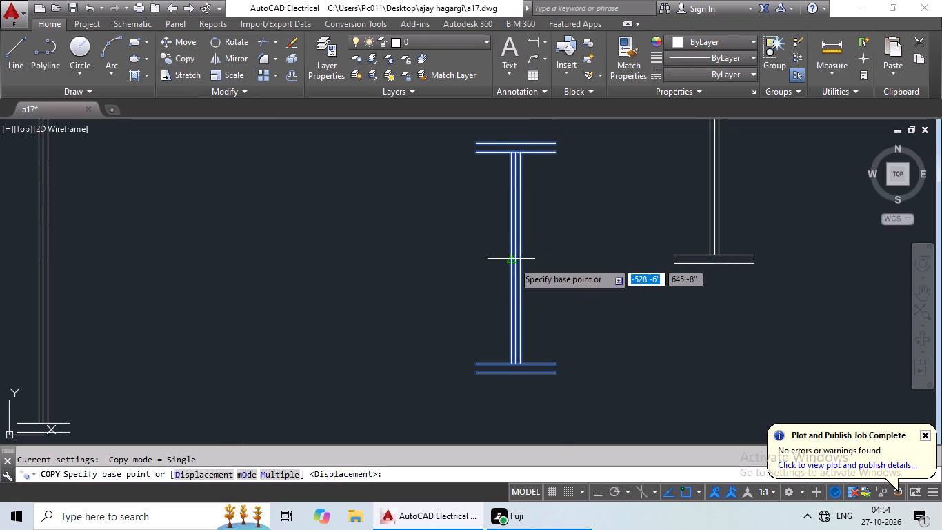
drag(514, 260, 506, 262)
scroll(363, 280, down, 4)
middle_drag(286, 294, 504, 277)
scroll(343, 302, down, 2)
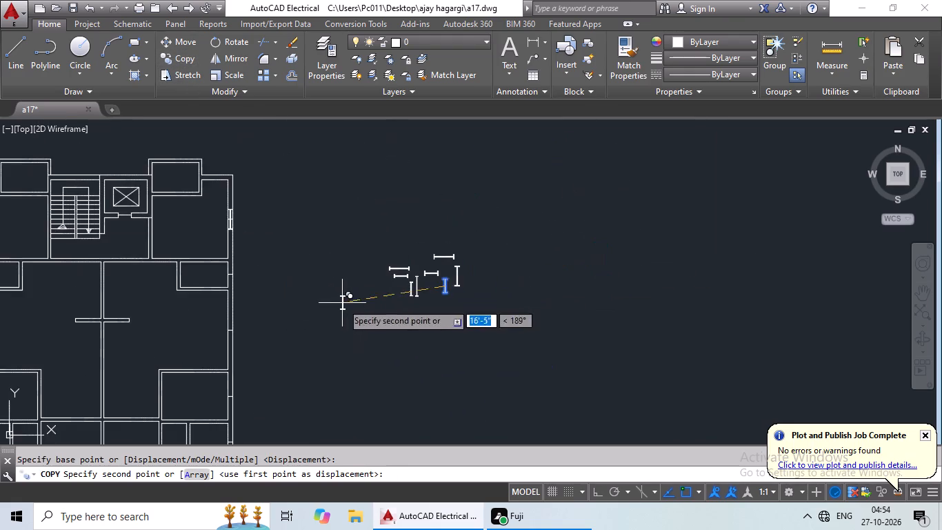
middle_drag(323, 308, 454, 298)
scroll(379, 259, up, 4)
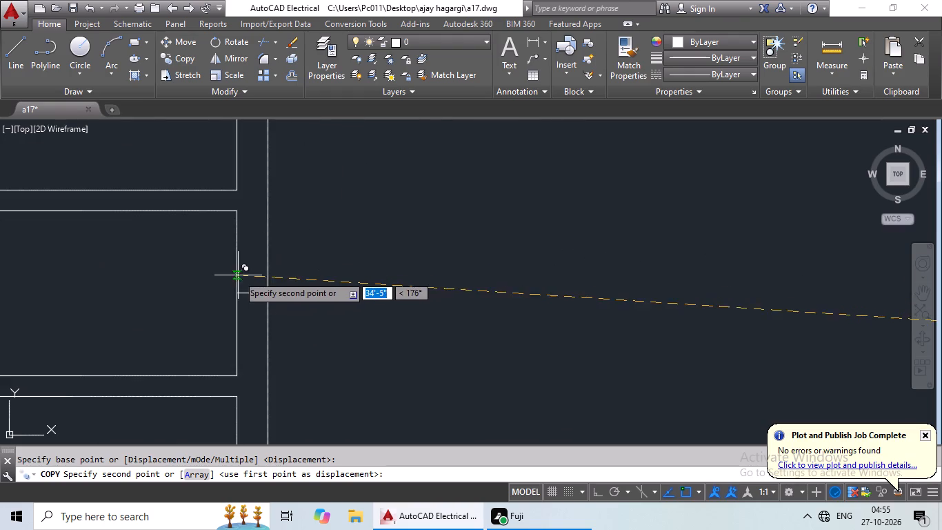
click(255, 292)
Copy the long, wide-framed vertical window symbol by its midpoint to the right exterior wall mark of the large middle room.
scroll(388, 275, down, 3)
middle_drag(399, 304, 410, 163)
middle_drag(443, 210, 256, 293)
scroll(572, 197, up, 2)
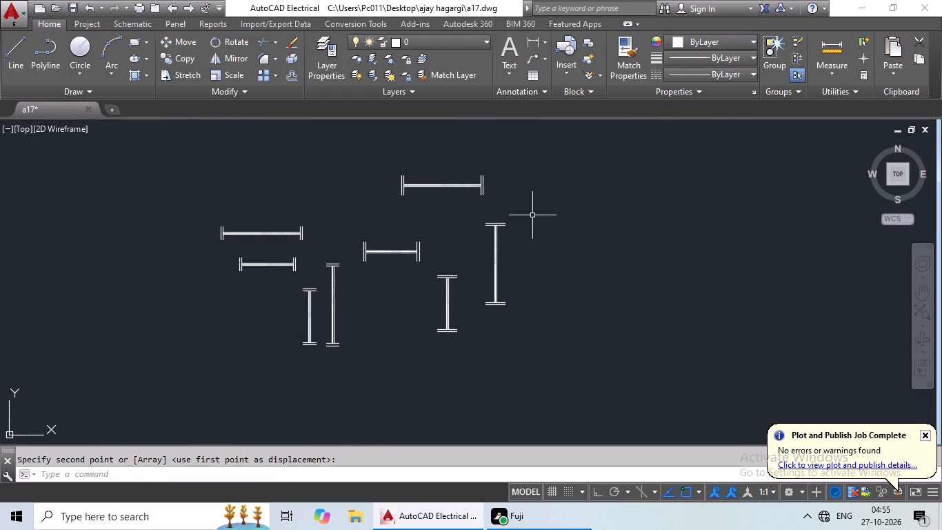
drag(532, 213, 486, 290)
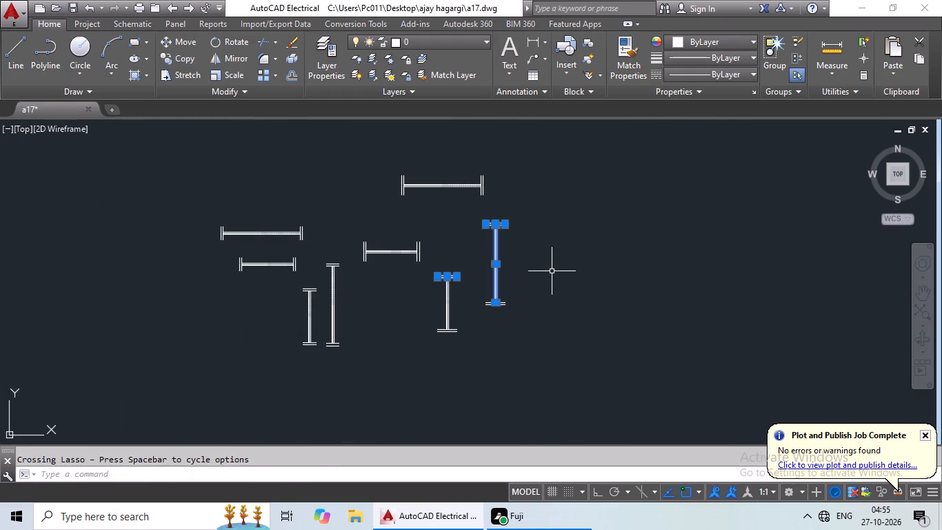
key(Escape)
drag(525, 211, 536, 316)
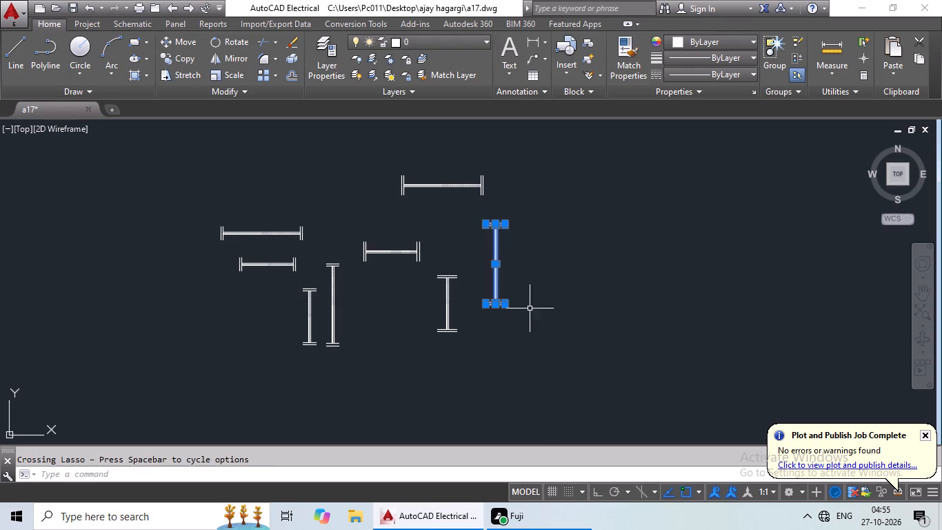
click(190, 59)
scroll(495, 271, up, 3)
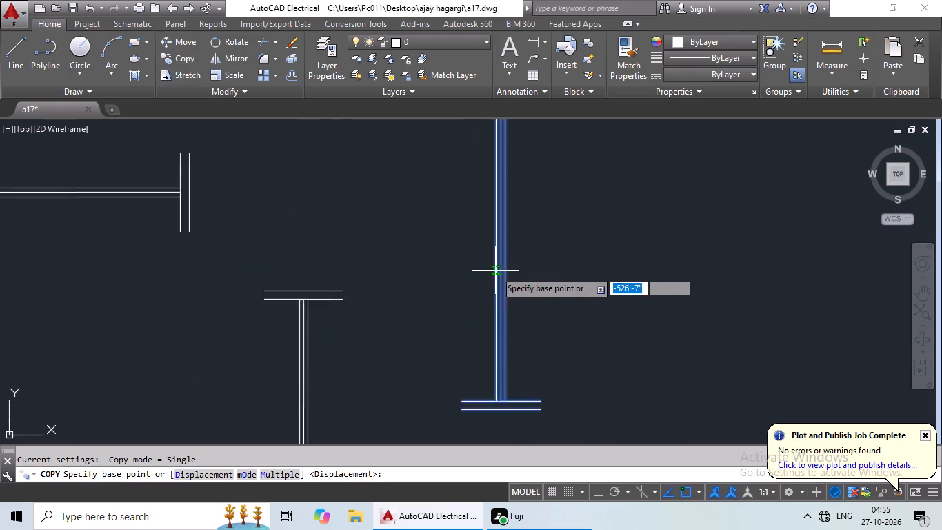
scroll(495, 271, up, 1)
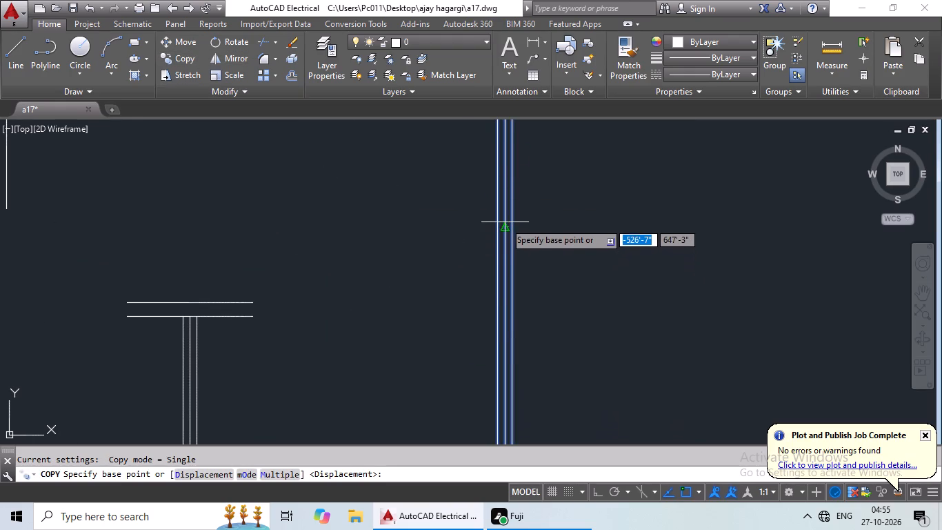
click(503, 230)
scroll(327, 248, down, 5)
middle_drag(270, 265, 488, 249)
scroll(365, 288, down, 2)
middle_drag(294, 320, 451, 276)
scroll(339, 295, up, 5)
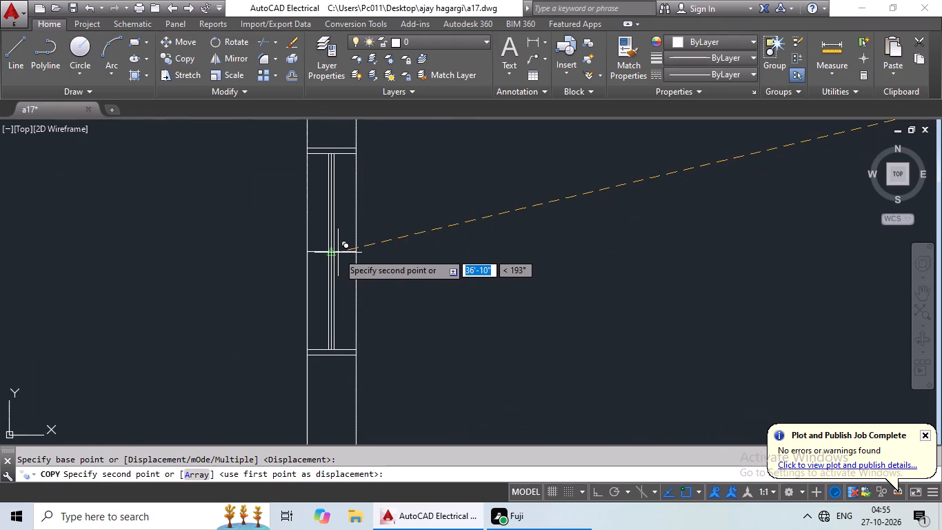
click(331, 252)
Copy the long, wide-framed vertical window symbol by its midpoint to the right exterior wall mark of the room directly below the large middle room.
scroll(425, 237, down, 3)
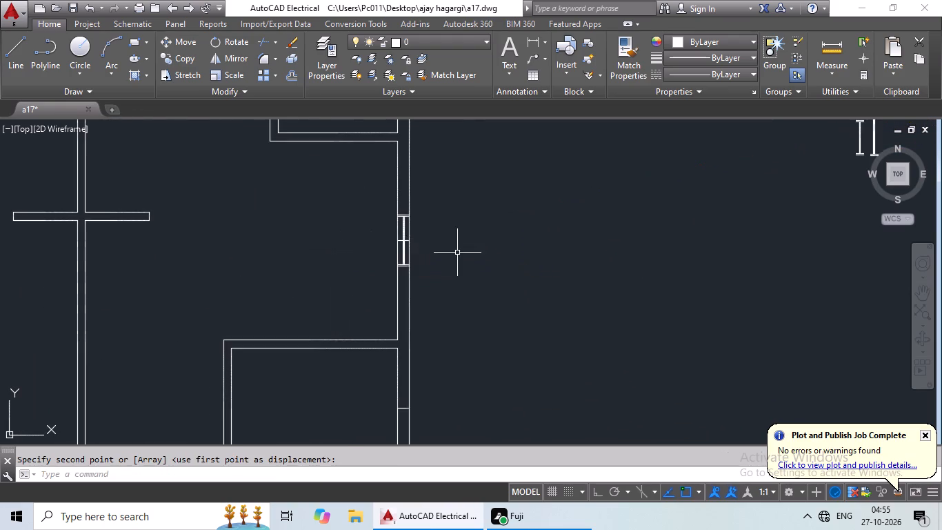
middle_drag(469, 255, 381, 232)
scroll(419, 239, down, 2)
middle_drag(425, 257, 333, 264)
scroll(518, 184, up, 3)
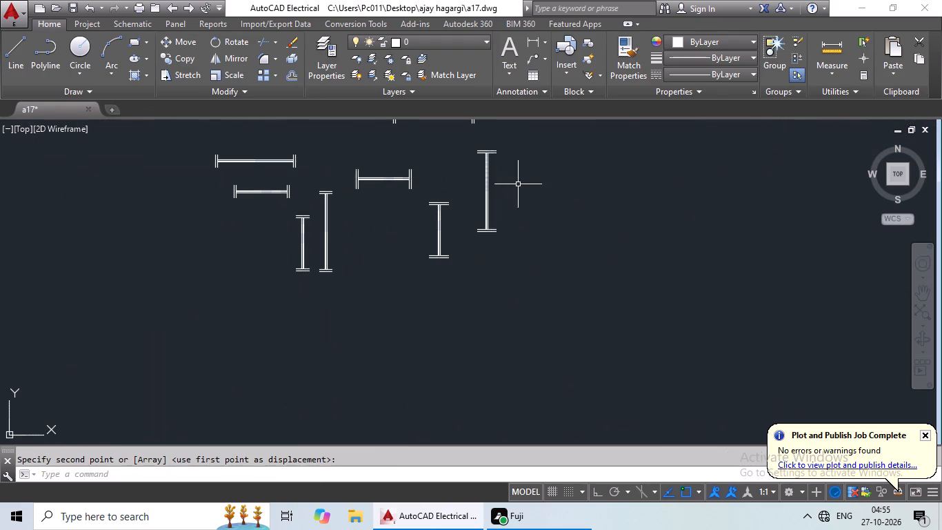
drag(518, 146, 528, 251)
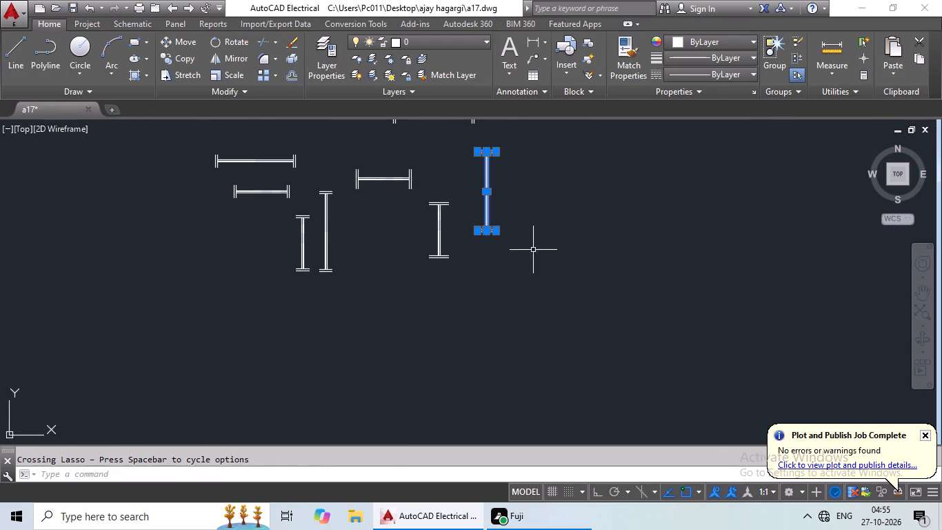
click(184, 59)
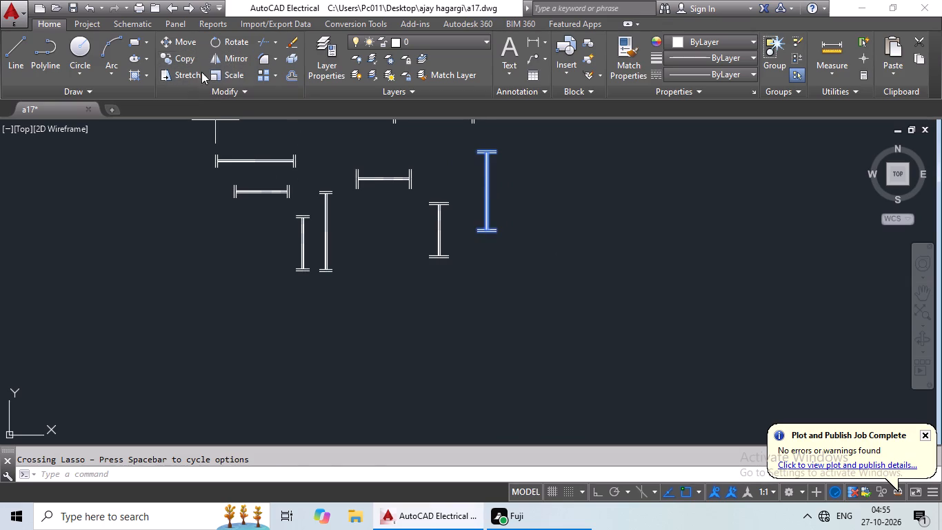
scroll(488, 190, up, 3)
drag(488, 189, 477, 192)
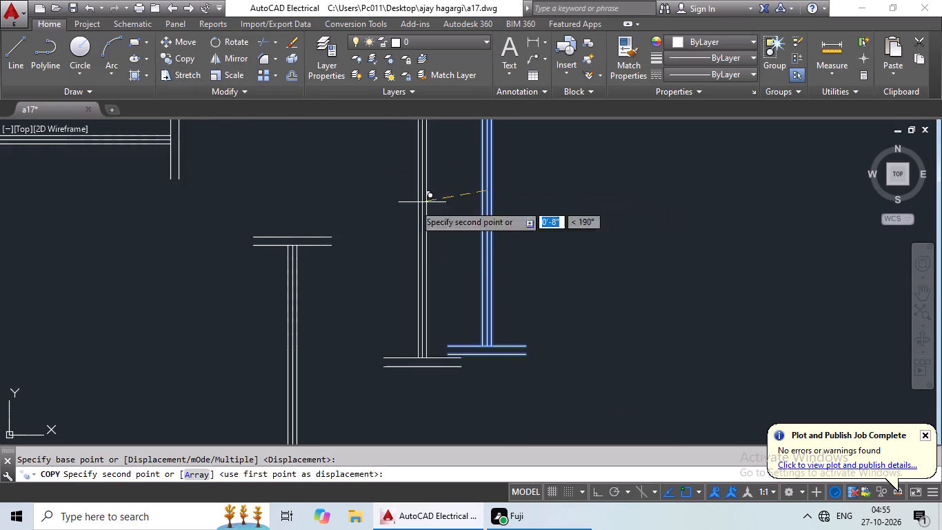
scroll(319, 257, down, 3)
middle_drag(214, 323, 357, 197)
scroll(287, 255, down, 2)
middle_drag(275, 288, 419, 210)
middle_drag(320, 230, 374, 210)
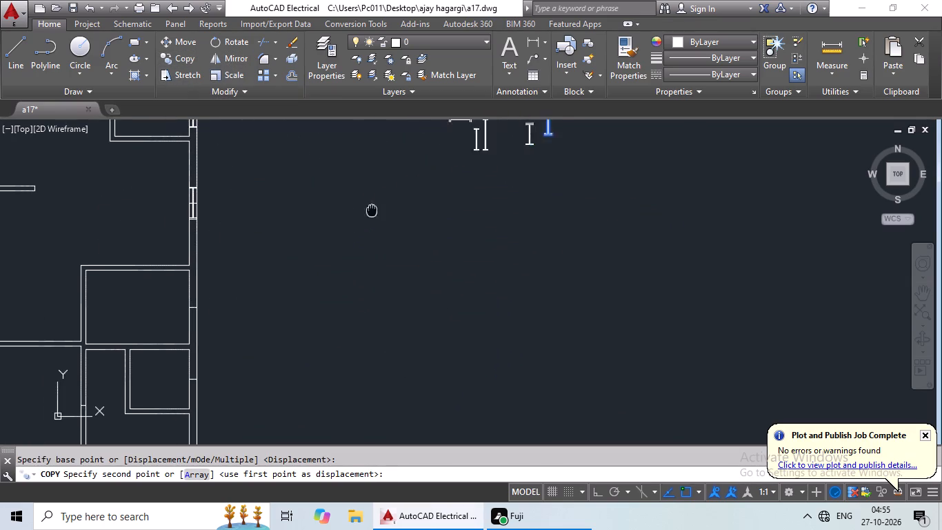
middle_drag(374, 210, 385, 208)
scroll(199, 302, up, 5)
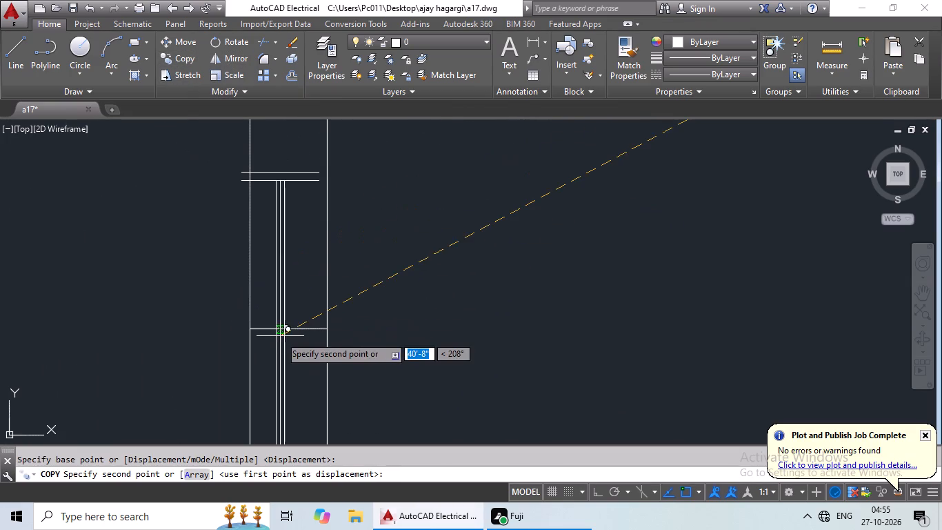
click(289, 326)
Copy the short, wide-framed vertical window symbol by its midpoint to the right exterior wall mark of the small room on the lower right side.
scroll(399, 293, down, 5)
middle_drag(420, 292, 302, 228)
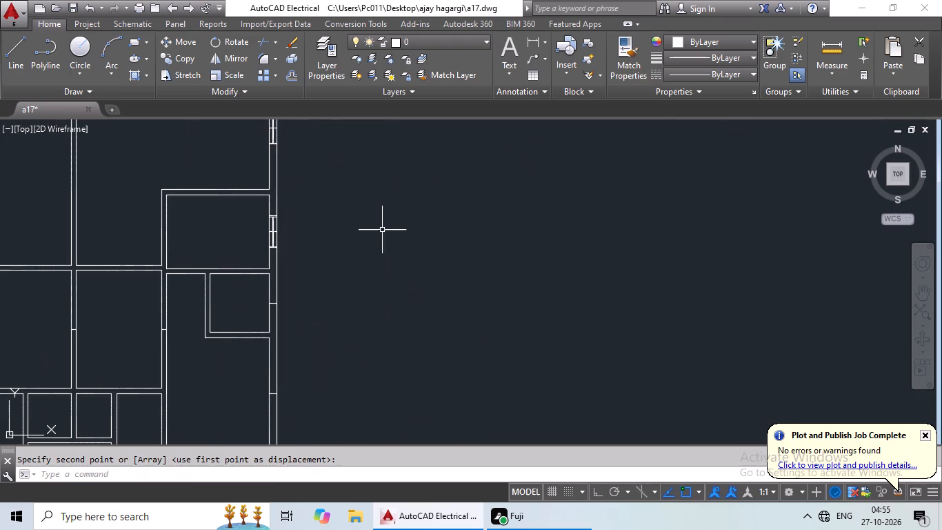
middle_drag(383, 229, 285, 292)
scroll(368, 247, down, 2)
middle_drag(379, 229, 334, 311)
scroll(401, 284, up, 3)
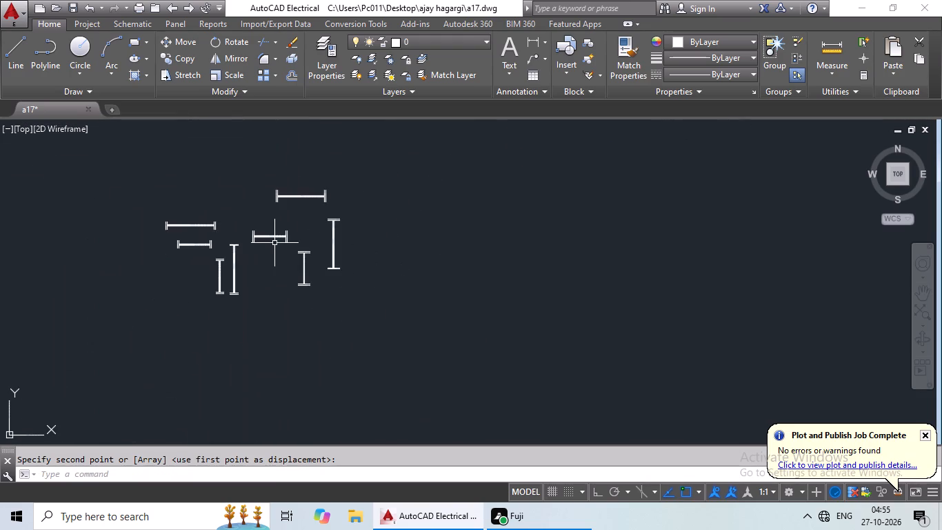
scroll(272, 239, up, 3)
drag(365, 226, 412, 411)
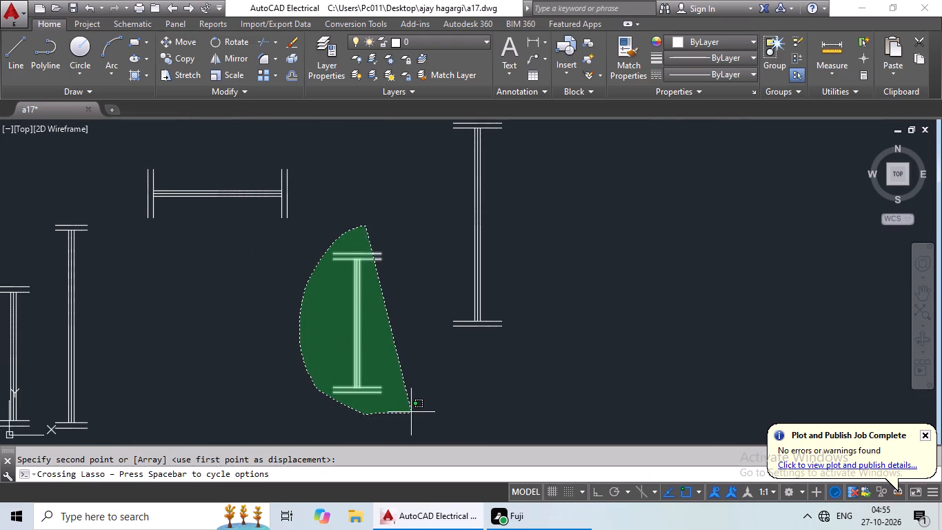
drag(412, 411, 416, 408)
click(179, 58)
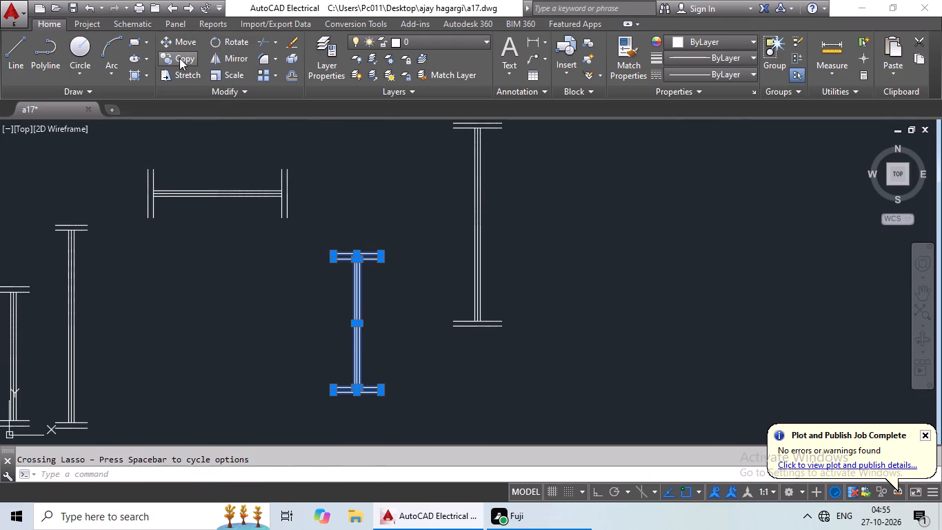
scroll(357, 326, up, 4)
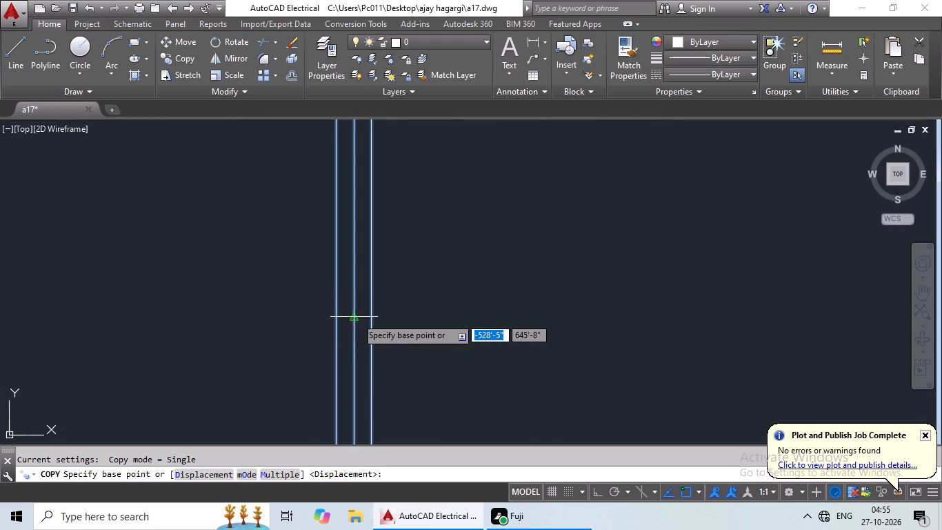
click(357, 316)
scroll(206, 331, down, 4)
middle_drag(133, 364, 302, 288)
scroll(303, 288, down, 2)
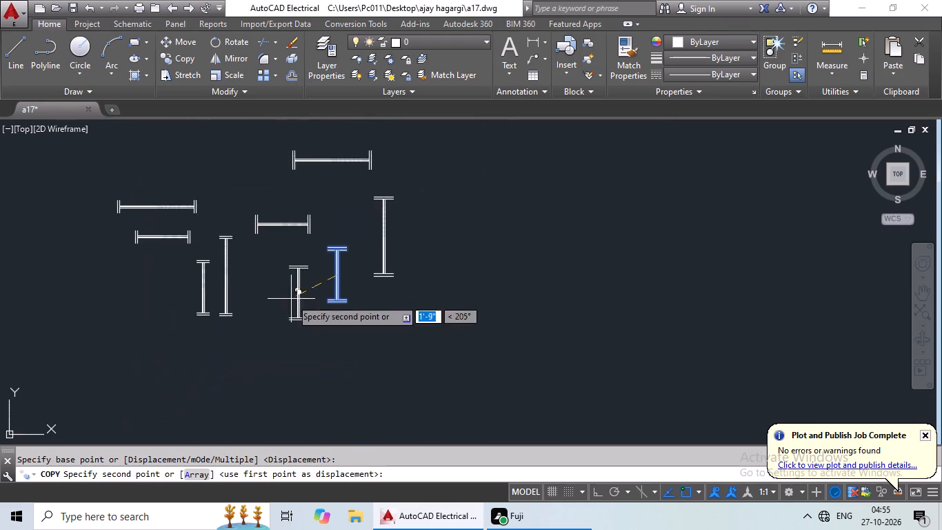
middle_drag(263, 323, 388, 271)
scroll(306, 315, down, 2)
middle_drag(294, 323, 376, 286)
middle_drag(258, 330, 354, 257)
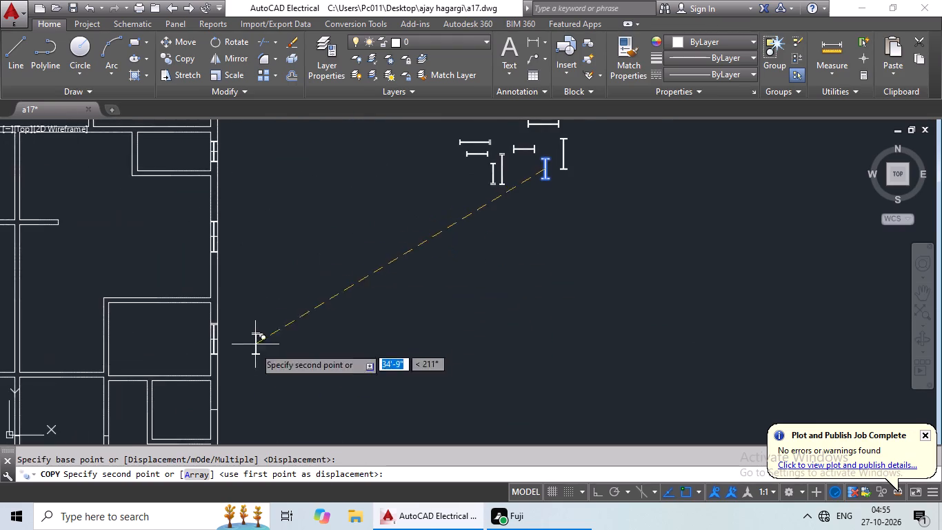
middle_drag(285, 333, 334, 282)
scroll(272, 359, up, 4)
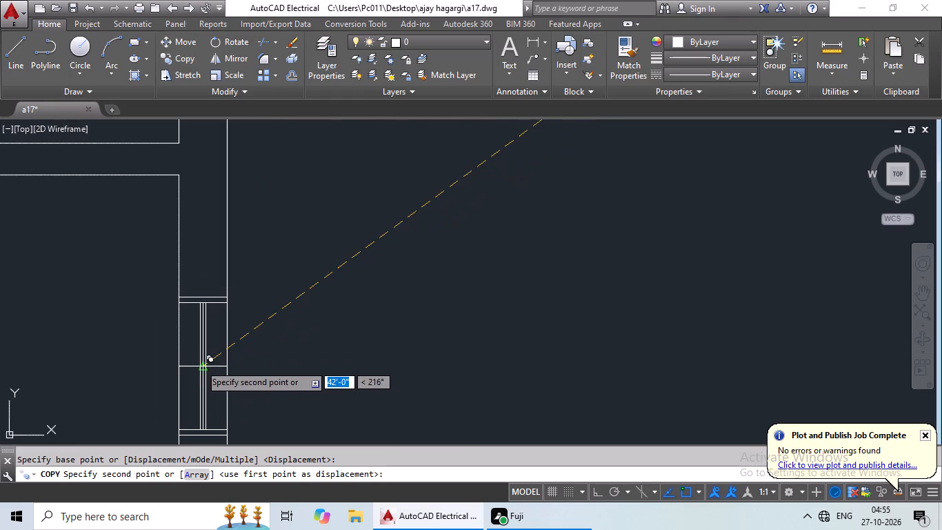
click(200, 364)
Copy the long, wide-framed vertical window symbol by its midpoint to the right exterior wall mark of the lower-right room below that small room.
scroll(344, 349, down, 4)
middle_drag(361, 355, 397, 253)
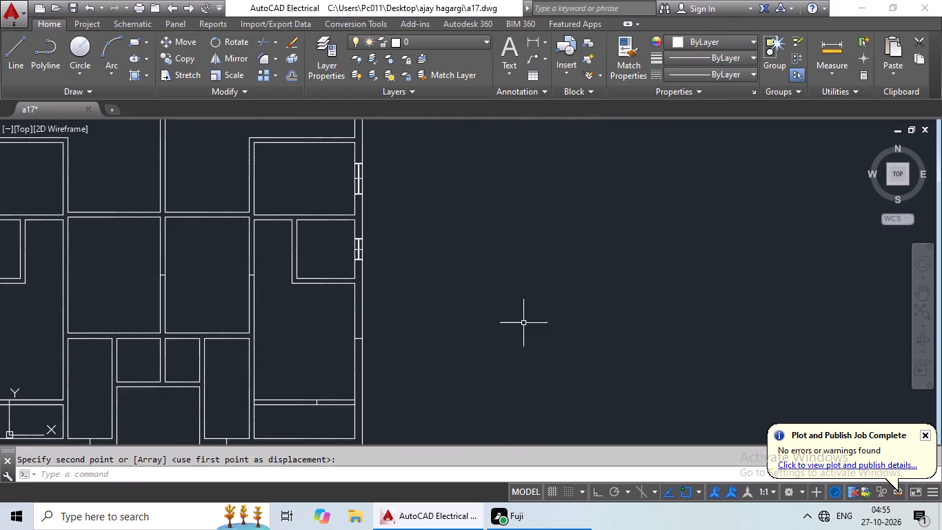
middle_drag(523, 323, 365, 331)
scroll(483, 266, down, 2)
middle_drag(496, 265, 374, 319)
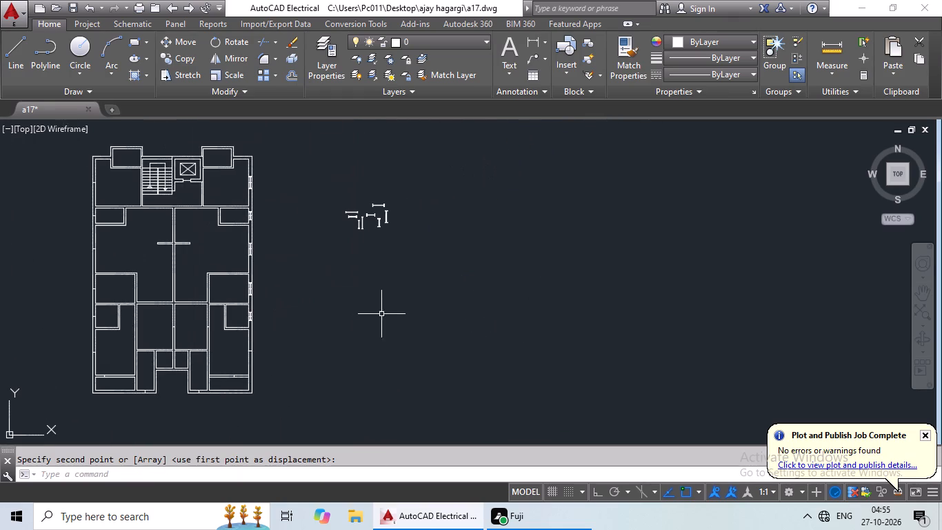
scroll(393, 213, up, 4)
drag(410, 184, 401, 277)
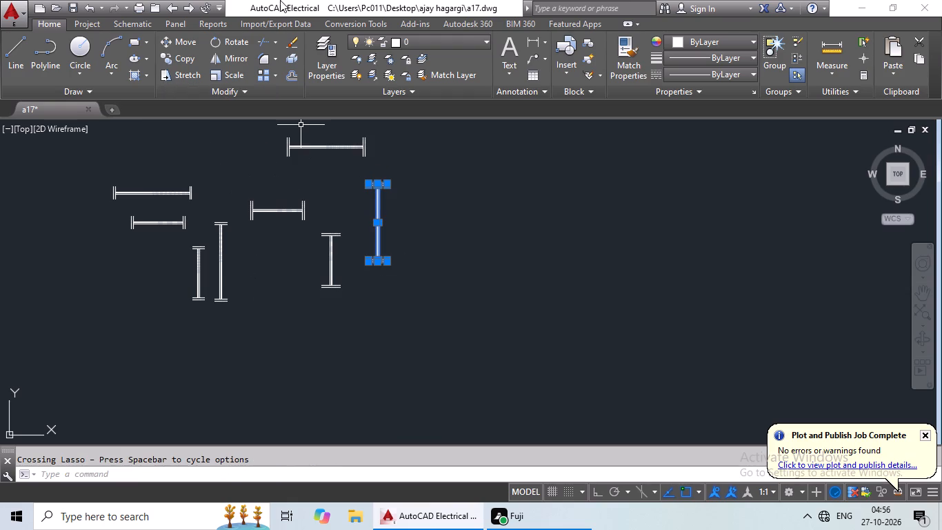
click(189, 60)
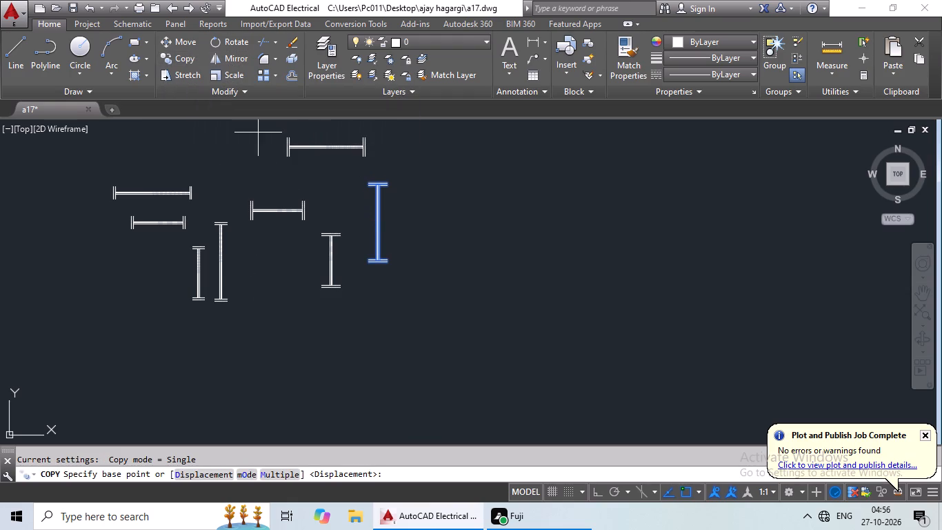
scroll(384, 219, up, 6)
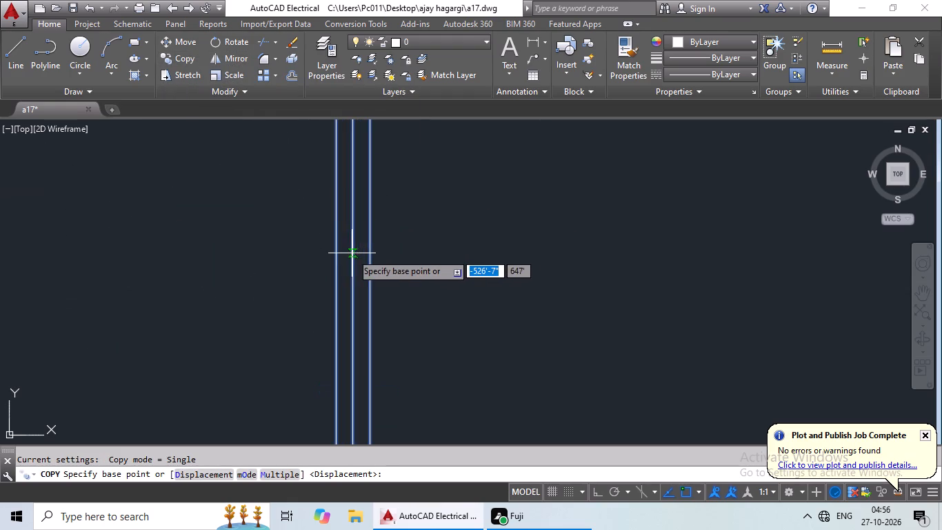
scroll(352, 263, down, 1)
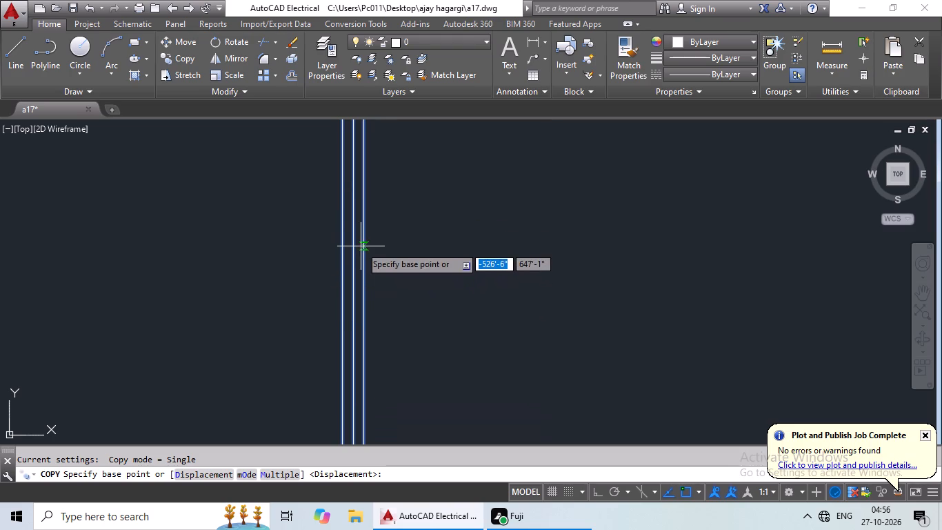
scroll(352, 228, down, 2)
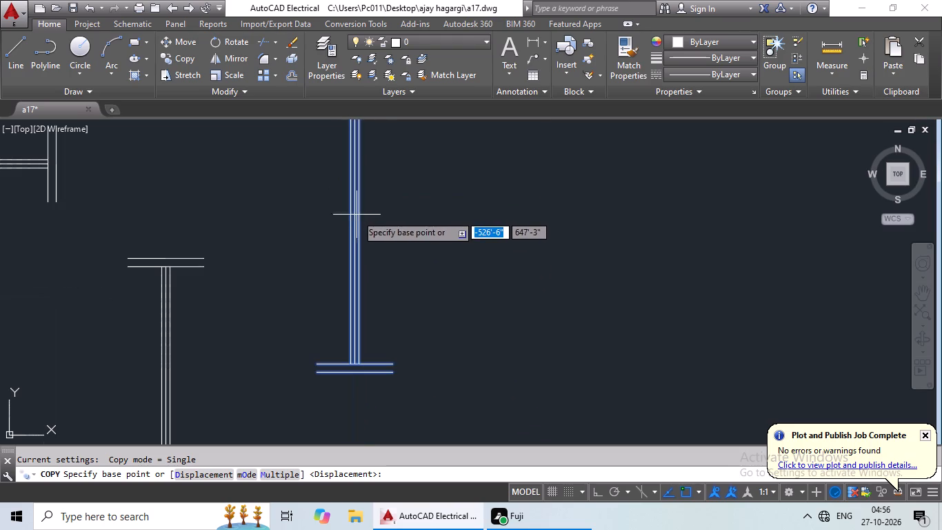
scroll(357, 214, up, 1)
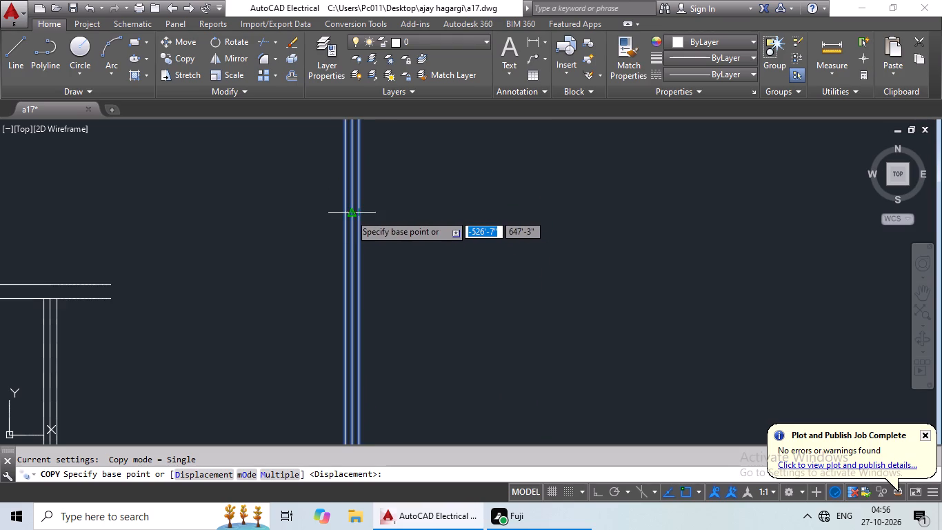
click(350, 214)
scroll(262, 233, down, 4)
middle_drag(210, 272, 360, 196)
scroll(363, 198, down, 3)
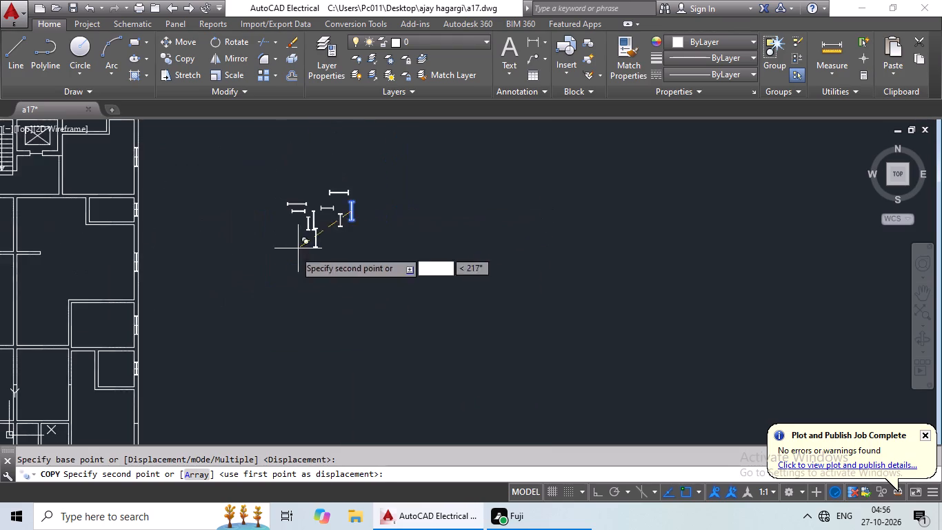
middle_drag(265, 255, 369, 213)
middle_drag(310, 283, 397, 173)
scroll(341, 280, up, 3)
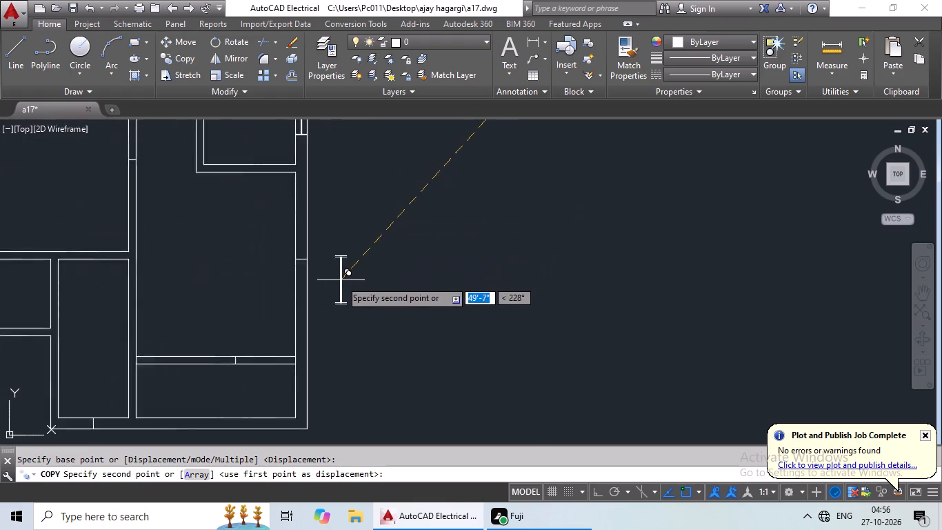
scroll(341, 280, up, 1)
click(237, 228)
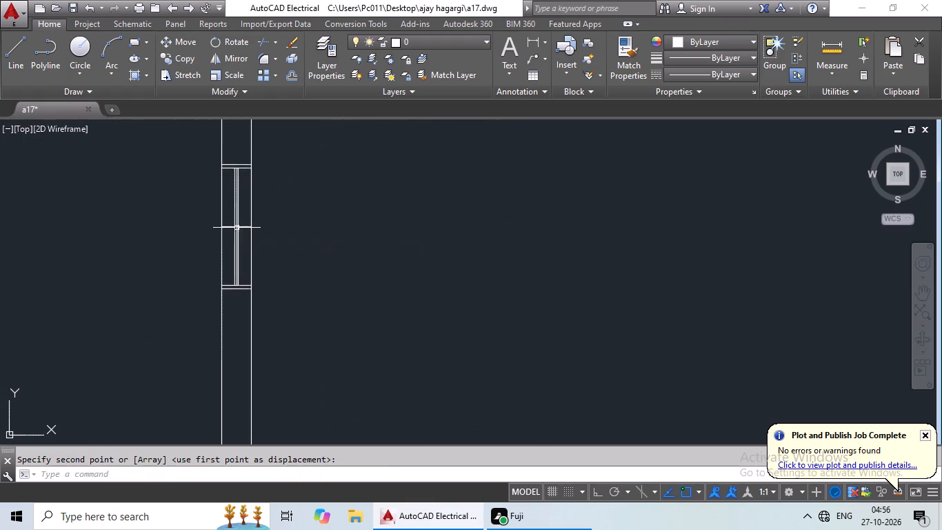
Copy the long, narrow-framed horizontal window symbol by its midpoint to the mark in the lower-right room's bottom interior wall.
scroll(349, 210, down, 4)
middle_drag(427, 202, 350, 235)
middle_drag(434, 187, 377, 235)
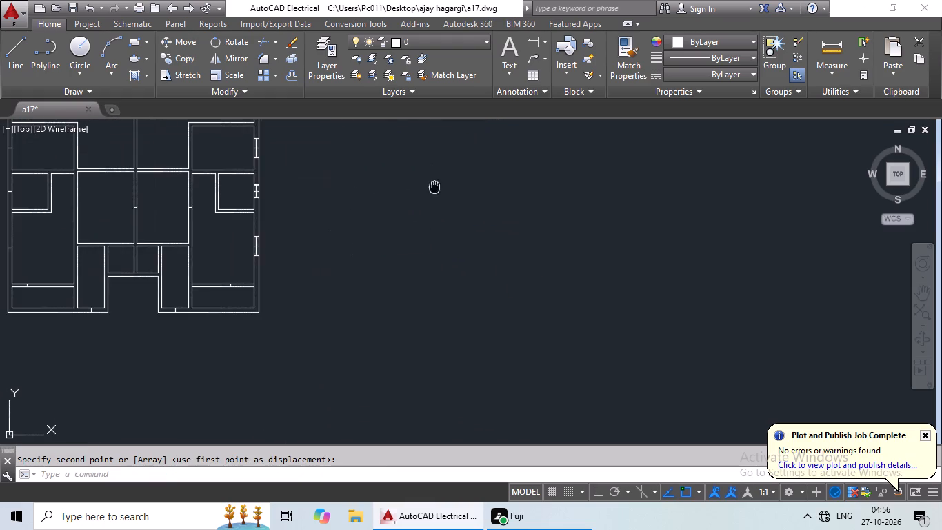
middle_drag(377, 235, 339, 271)
scroll(408, 224, down, 2)
middle_drag(411, 215, 354, 265)
scroll(337, 230, up, 5)
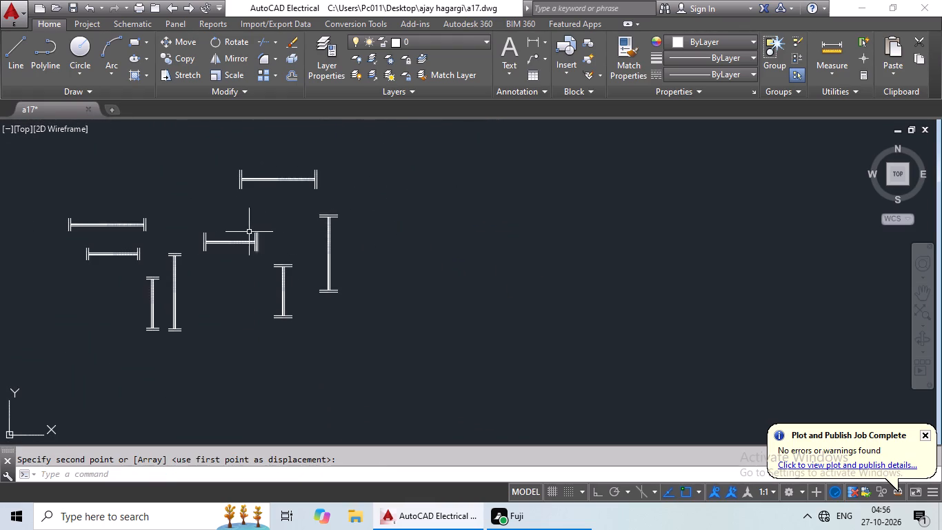
middle_drag(176, 230, 445, 265)
scroll(350, 280, up, 2)
middle_drag(403, 264, 358, 324)
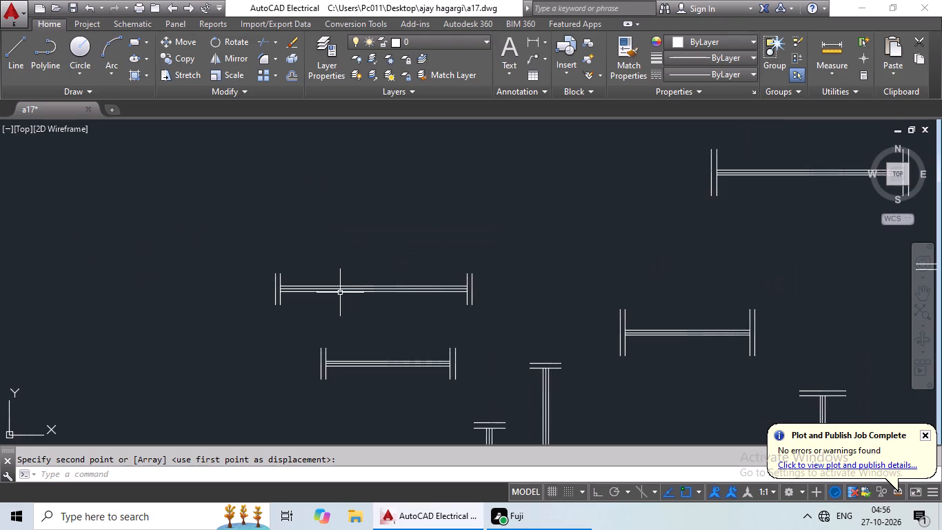
scroll(340, 292, up, 1)
drag(334, 227, 504, 326)
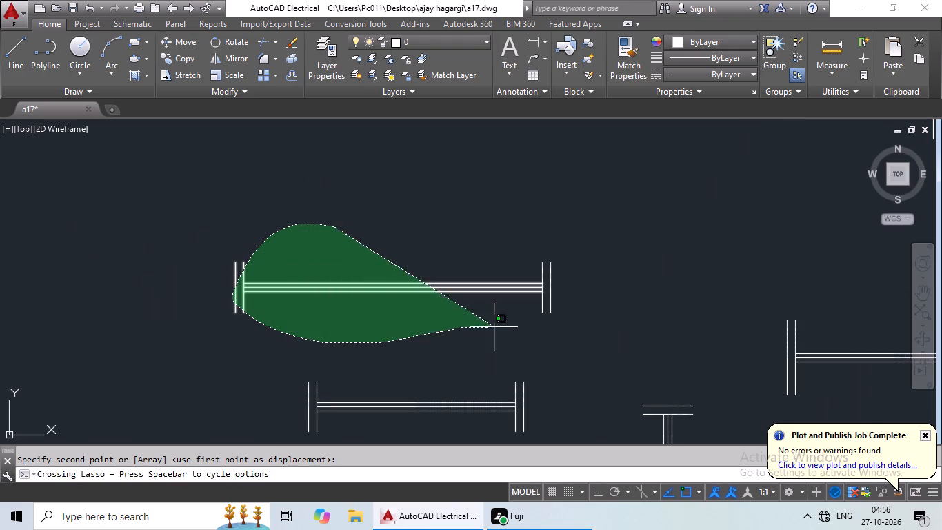
drag(504, 326, 598, 274)
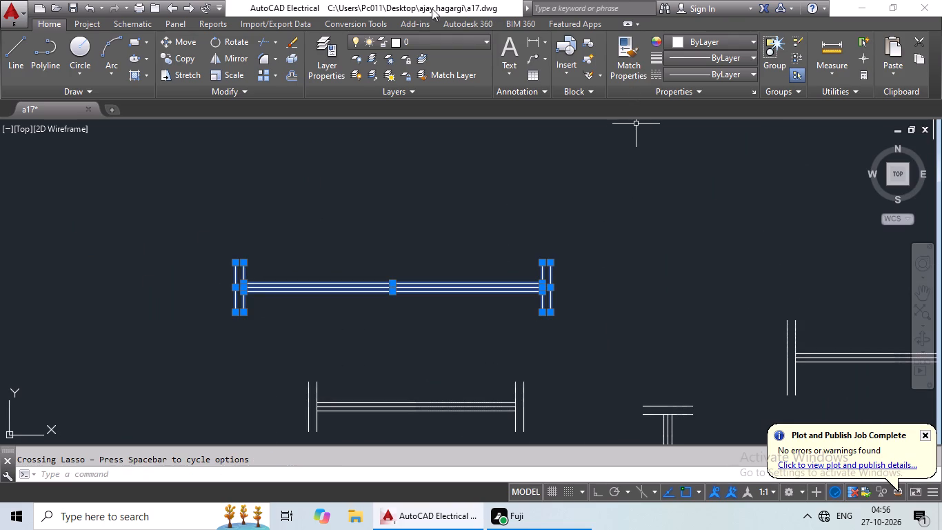
click(186, 63)
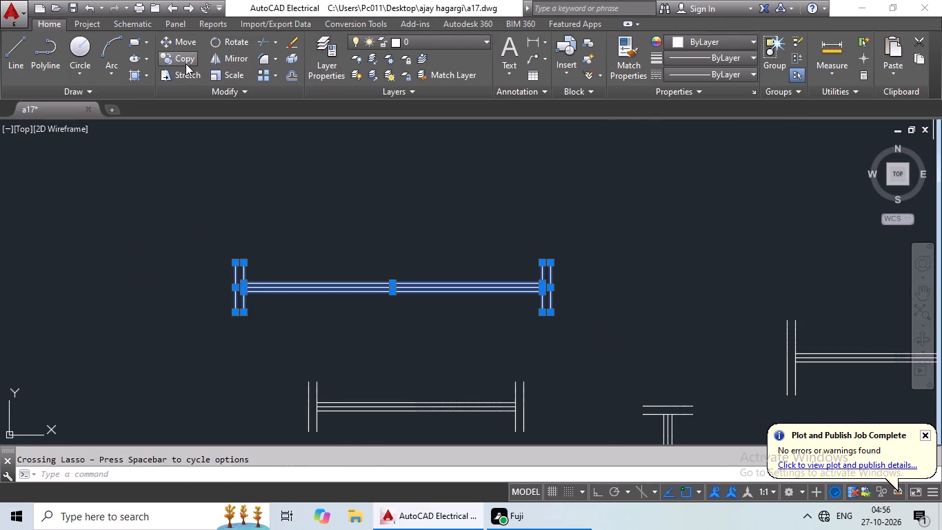
scroll(388, 304, up, 4)
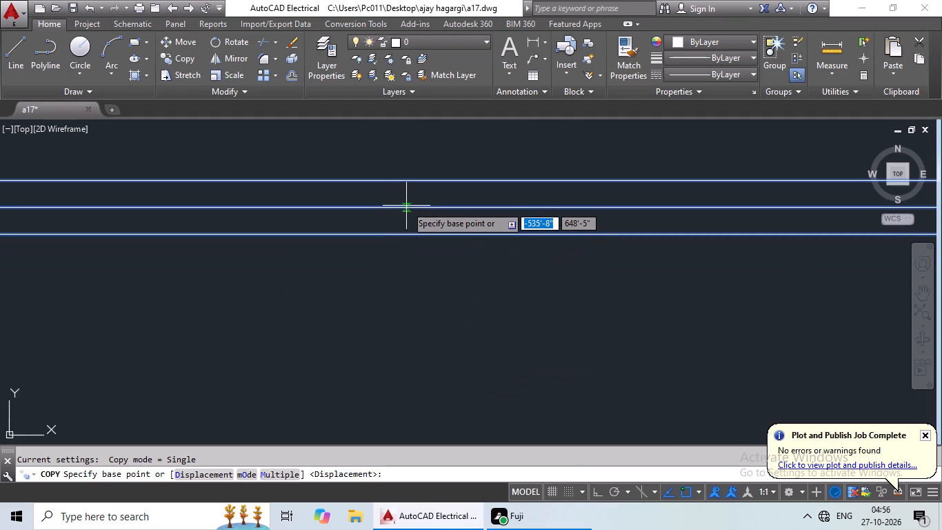
scroll(406, 205, down, 2)
drag(408, 205, 389, 208)
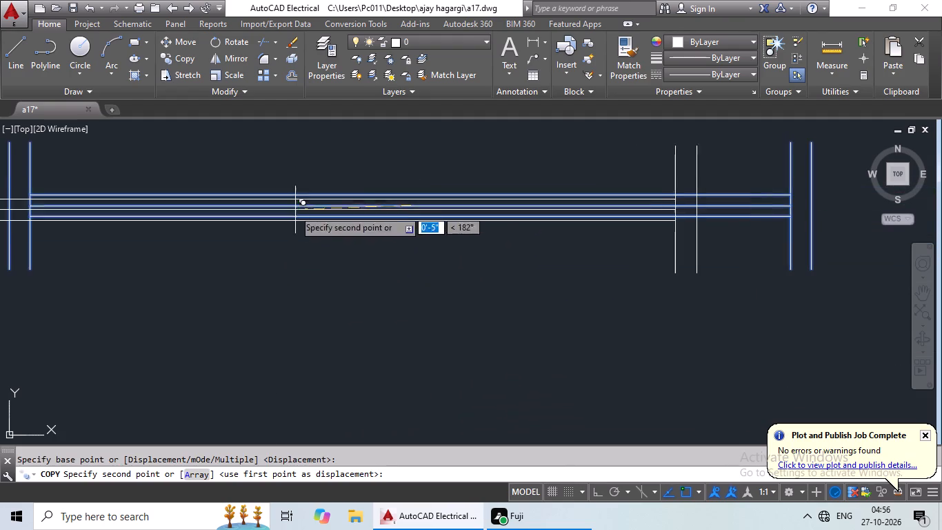
scroll(292, 215, down, 5)
middle_drag(254, 273, 417, 202)
scroll(302, 264, down, 2)
middle_drag(281, 291, 523, 184)
middle_drag(443, 244, 565, 166)
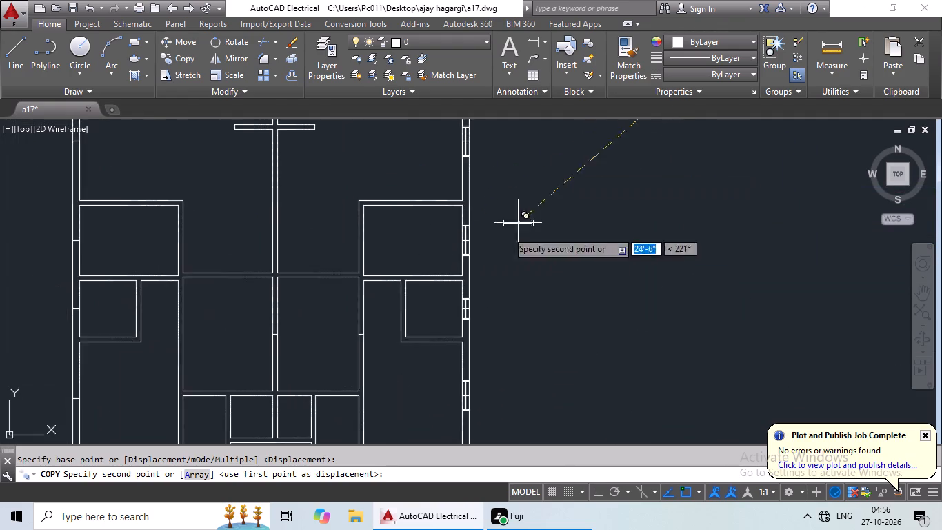
middle_drag(503, 235, 592, 104)
middle_drag(548, 191, 573, 161)
scroll(532, 315, up, 3)
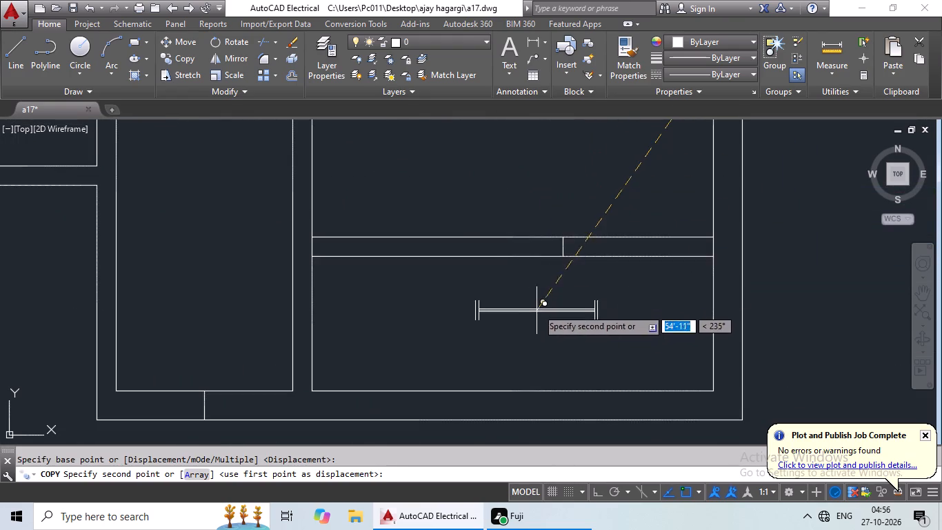
click(566, 248)
Copy the short, wide-framed horizontal window symbol by its midpoint to the bottom exterior wall mark of the narrow room right of the central recess.
scroll(611, 228, down, 2)
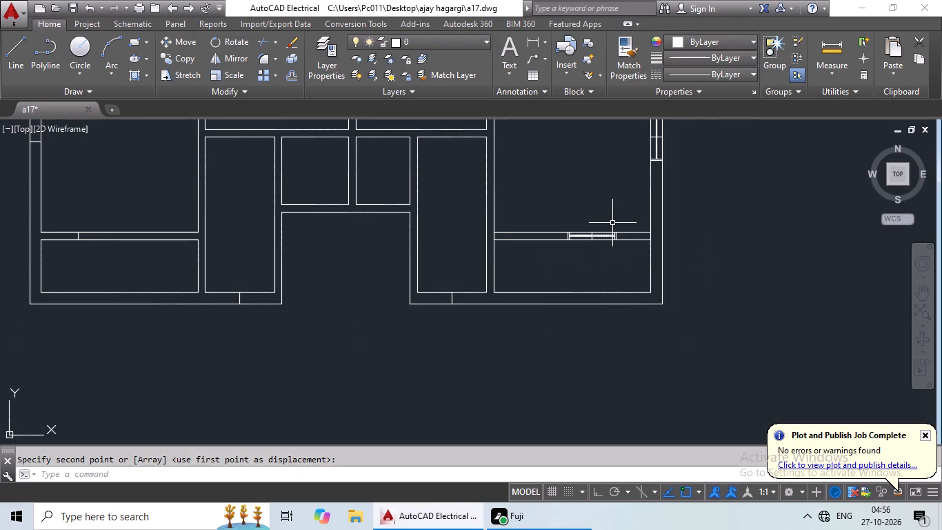
scroll(668, 197, down, 3)
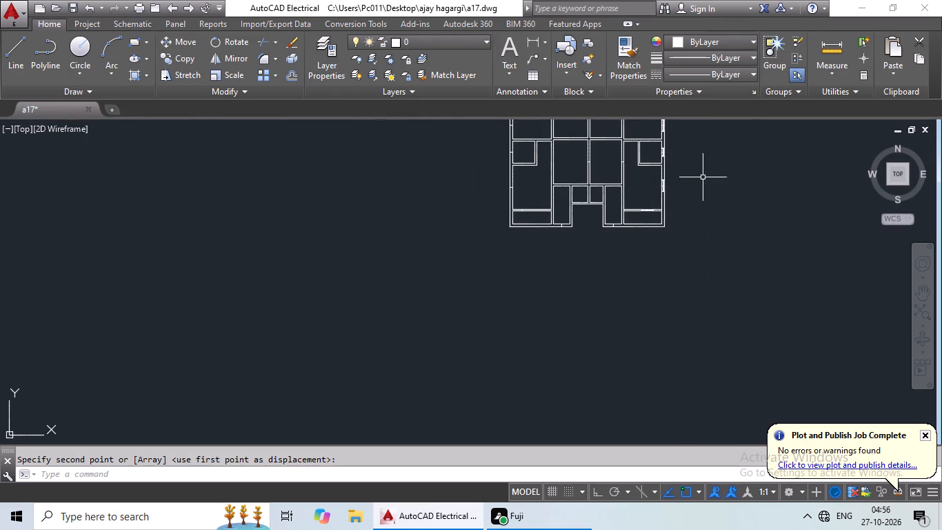
middle_drag(703, 175, 530, 248)
scroll(570, 206, up, 2)
middle_drag(583, 202, 534, 215)
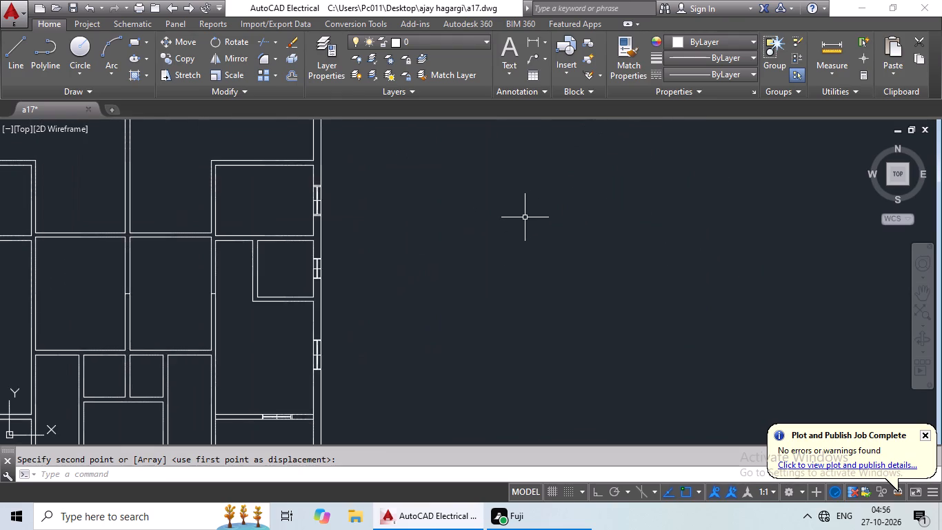
middle_drag(530, 204, 560, 144)
middle_drag(554, 200, 425, 284)
middle_drag(477, 208, 430, 324)
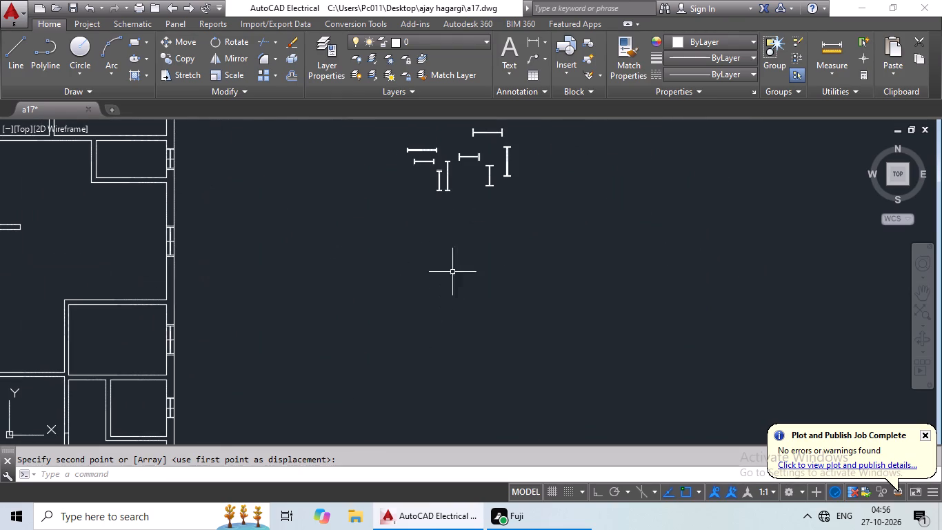
middle_drag(468, 224, 422, 337)
scroll(428, 262, up, 3)
drag(419, 264, 350, 279)
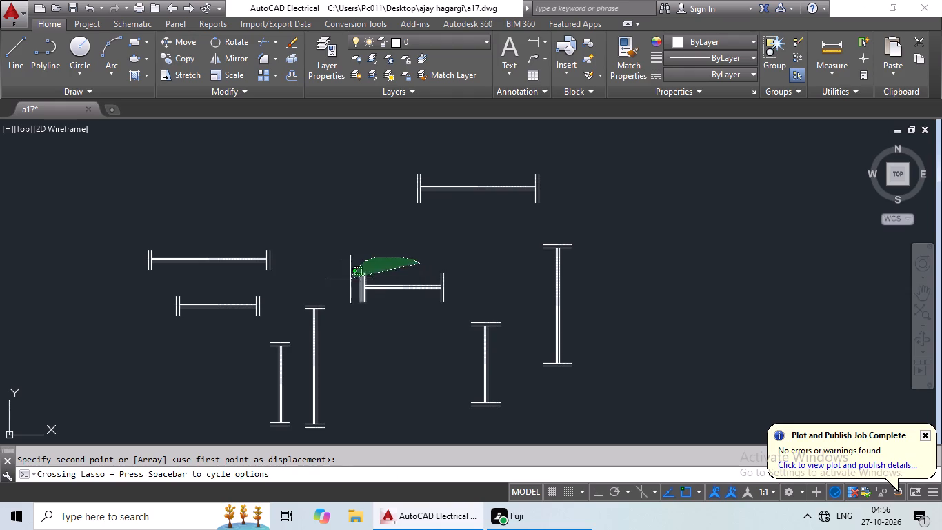
drag(350, 279, 470, 286)
drag(184, 57, 210, 101)
click(191, 57)
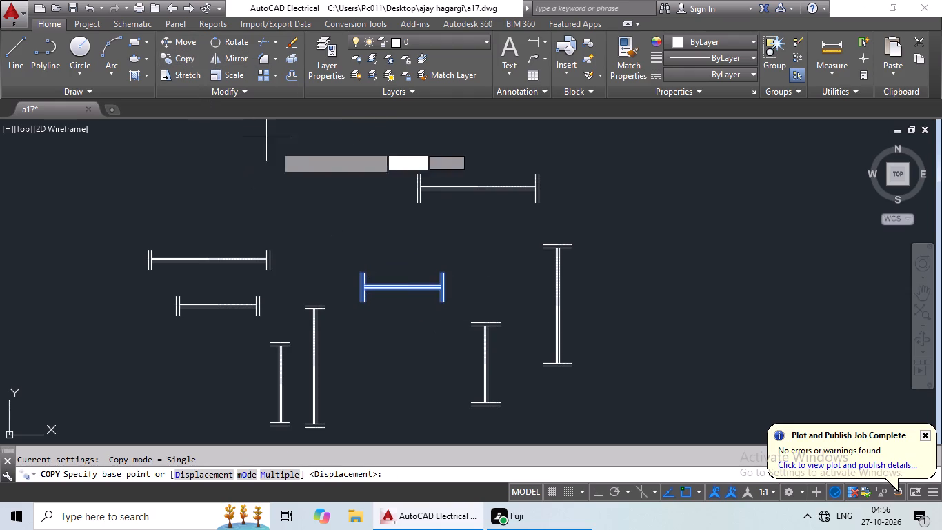
scroll(410, 293, up, 4)
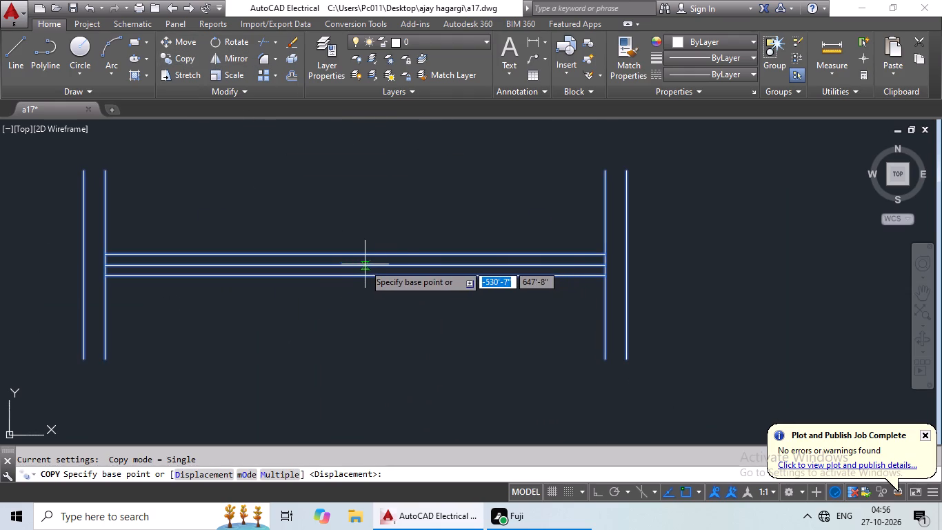
click(357, 264)
scroll(270, 289, down, 5)
middle_drag(228, 319, 445, 221)
scroll(292, 306, down, 3)
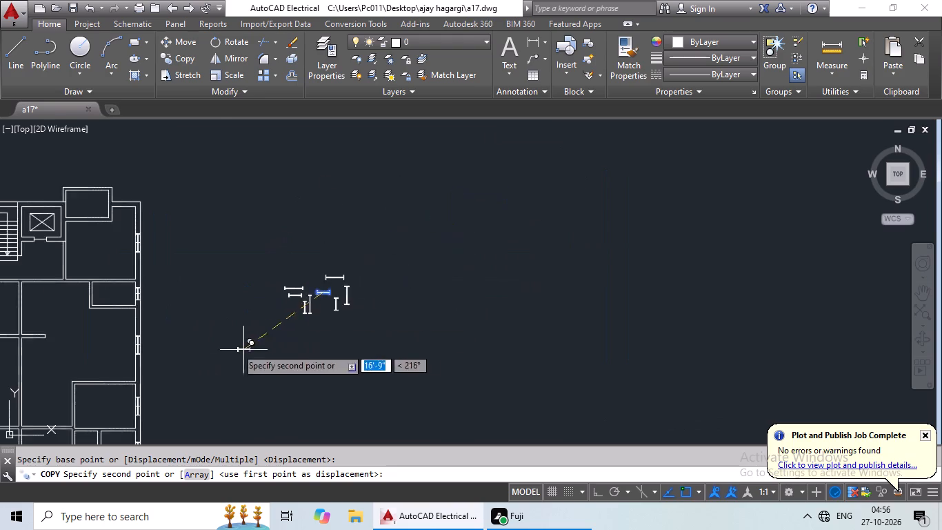
middle_drag(236, 346, 390, 226)
middle_drag(343, 234, 542, 121)
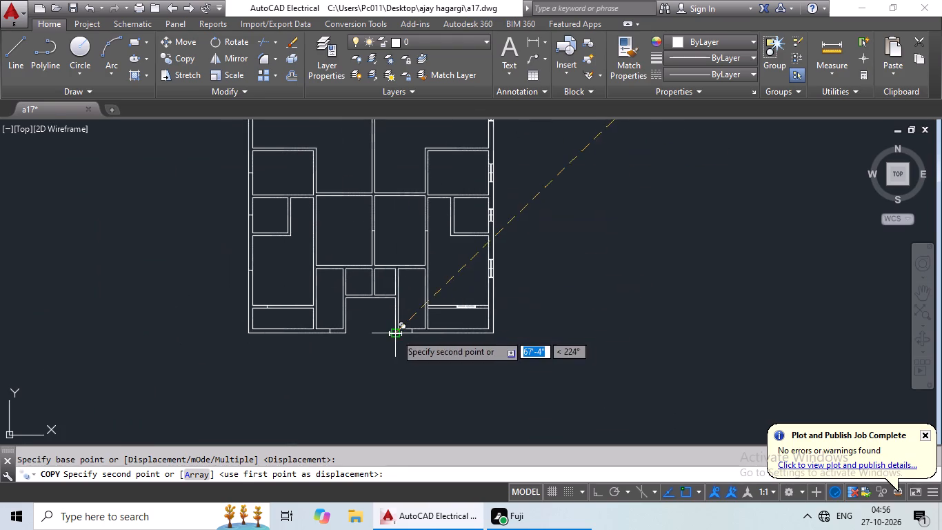
scroll(418, 337, up, 5)
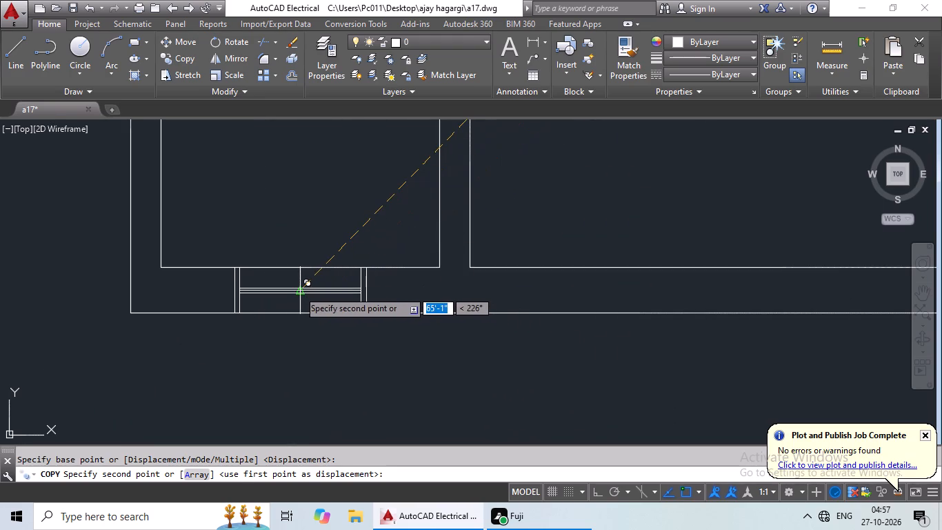
click(299, 290)
Copy the long, narrow-framed vertical window symbol by its midpoint to the interior wall mark between the right central room and the lower-right room.
scroll(345, 281, down, 5)
middle_drag(382, 248, 340, 294)
middle_drag(492, 206, 355, 273)
middle_drag(451, 204, 388, 318)
scroll(339, 244, up, 4)
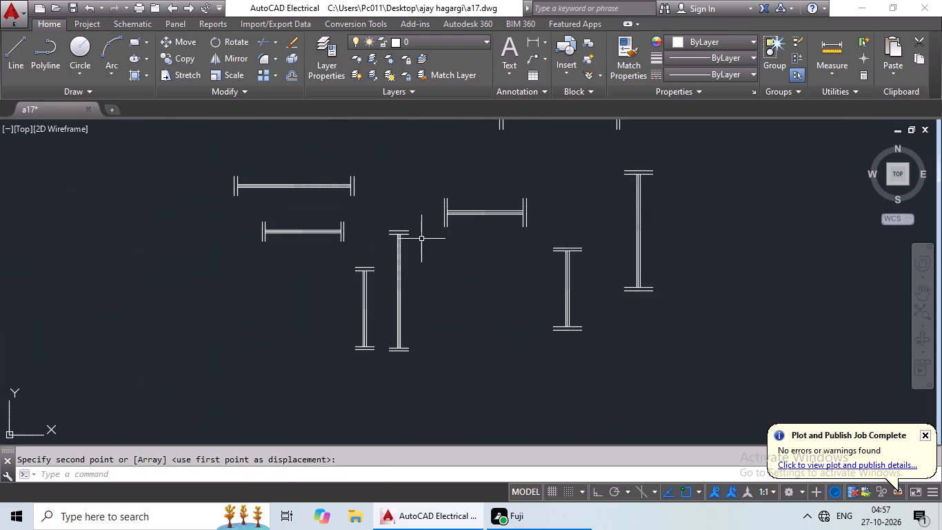
drag(423, 219, 406, 373)
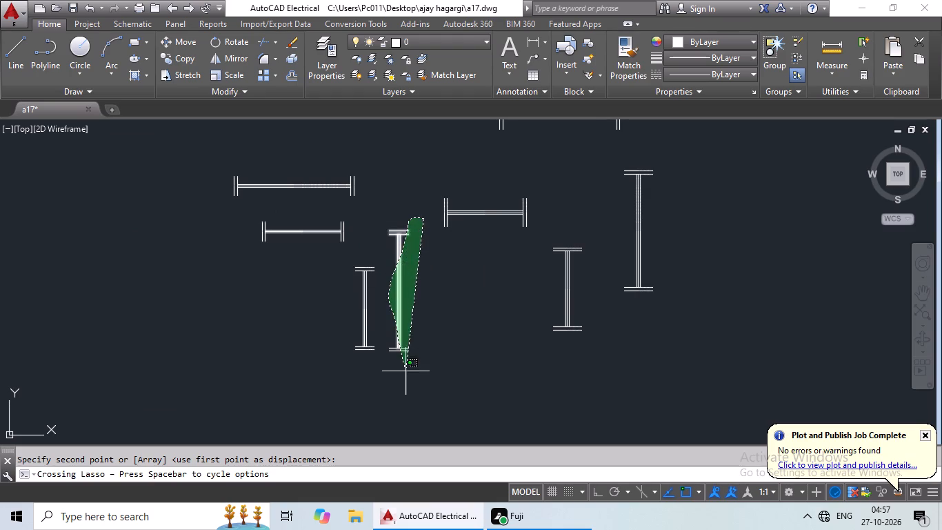
drag(406, 373, 407, 374)
drag(178, 58, 213, 108)
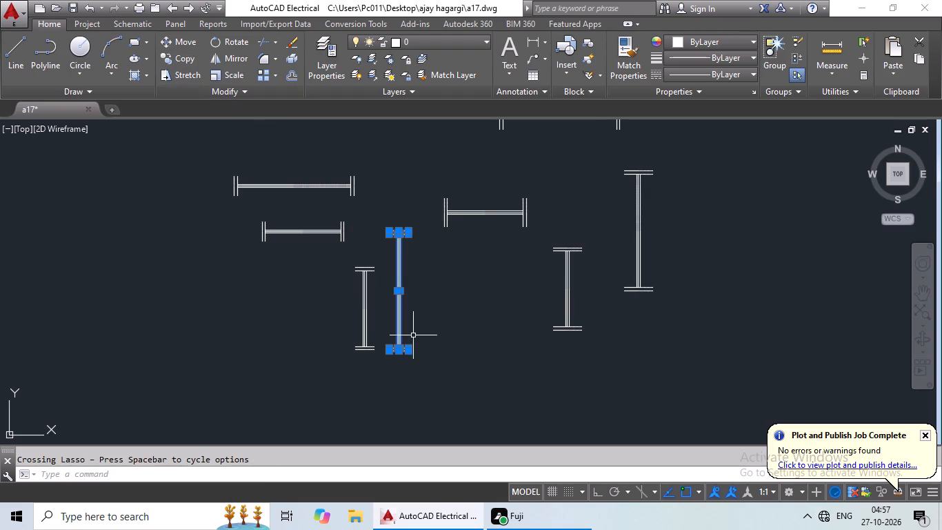
click(184, 59)
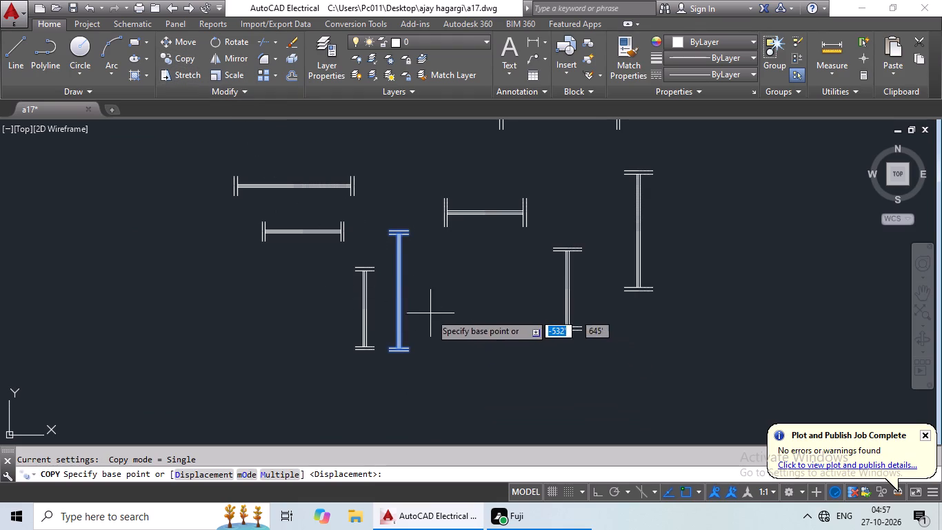
scroll(408, 291, up, 3)
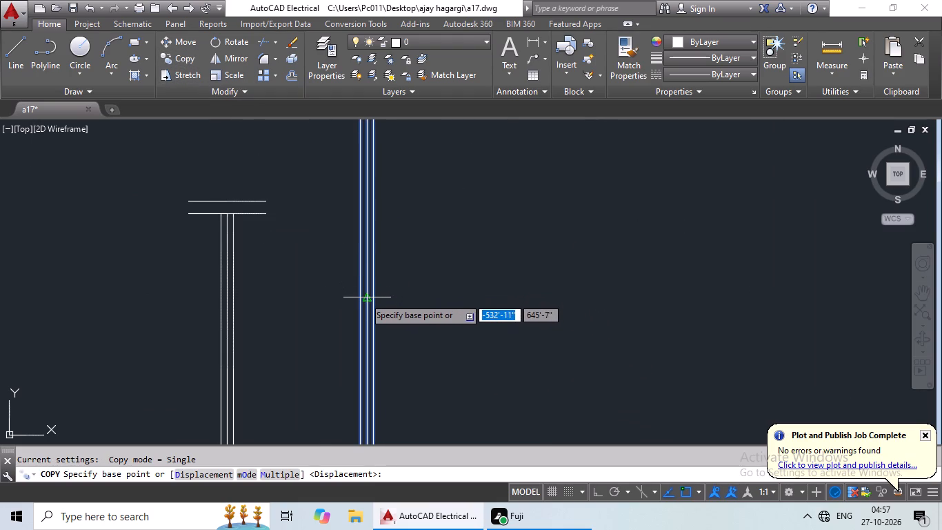
click(364, 297)
scroll(1, 221, down, 3)
middle_drag(55, 305, 441, 272)
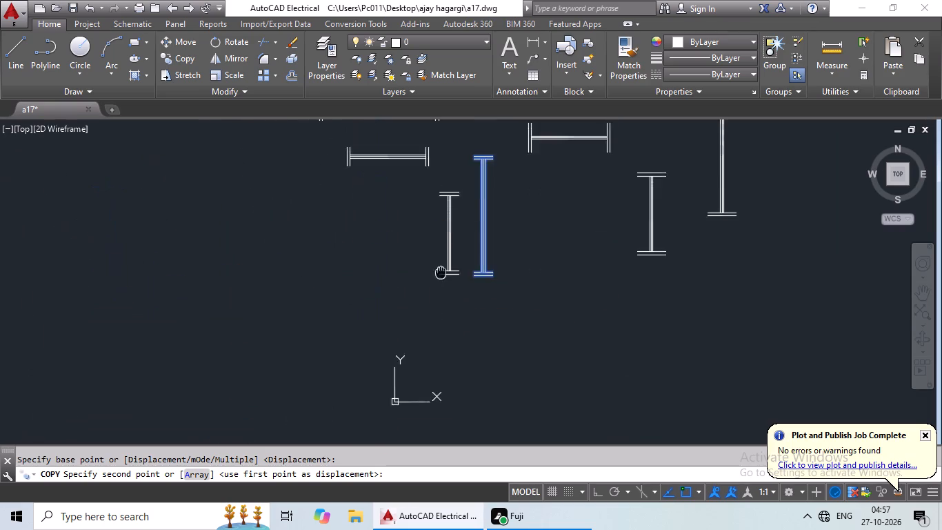
scroll(272, 302, down, 2)
middle_drag(212, 313, 418, 276)
middle_drag(206, 322, 385, 293)
middle_drag(203, 304, 390, 272)
middle_drag(285, 313, 303, 309)
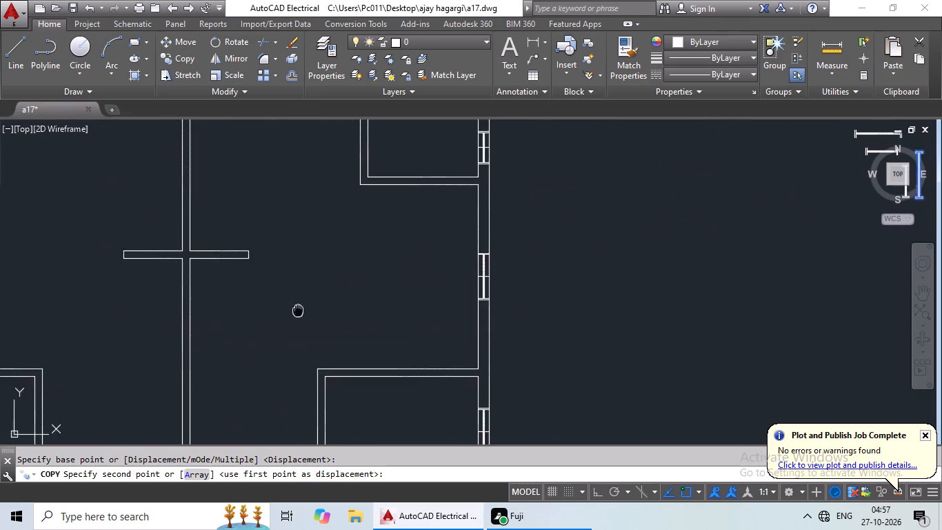
middle_drag(303, 309, 340, 286)
middle_drag(323, 316, 346, 213)
scroll(350, 340, down, 1)
middle_drag(353, 333, 383, 226)
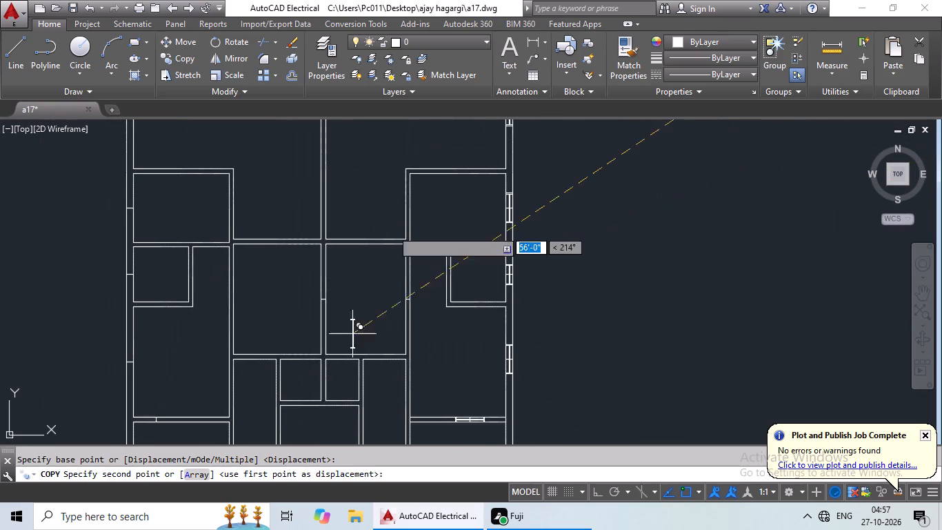
scroll(409, 305, up, 4)
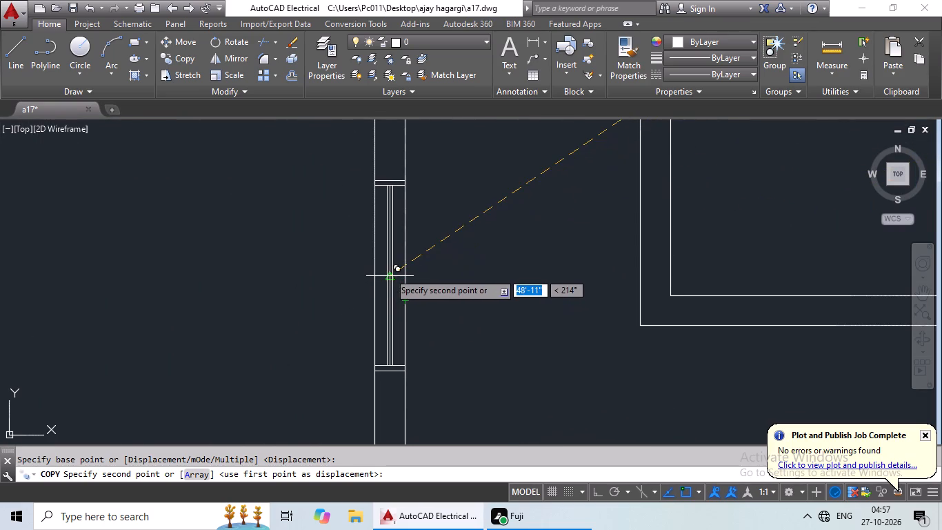
click(389, 273)
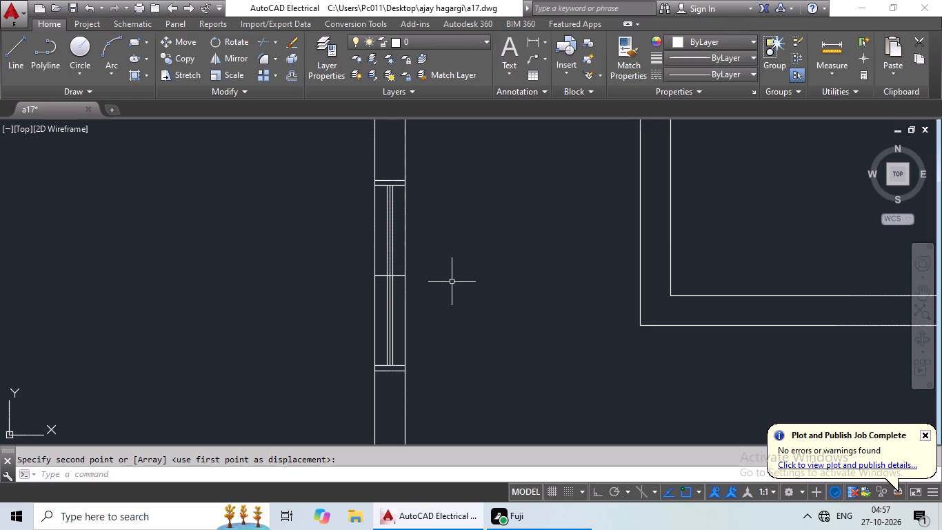
Copy the long, narrow-framed vertical window symbol by its midpoint to the interior wall mark between the two central rooms.
scroll(666, 384, down, 2)
middle_drag(777, 237, 483, 311)
scroll(494, 289, down, 3)
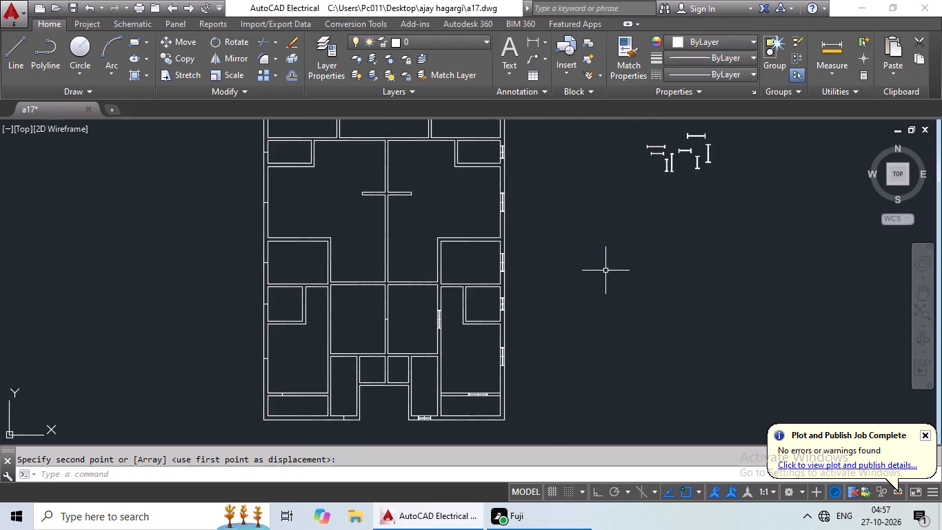
middle_drag(610, 263, 475, 319)
scroll(544, 211, up, 4)
middle_drag(544, 214, 544, 217)
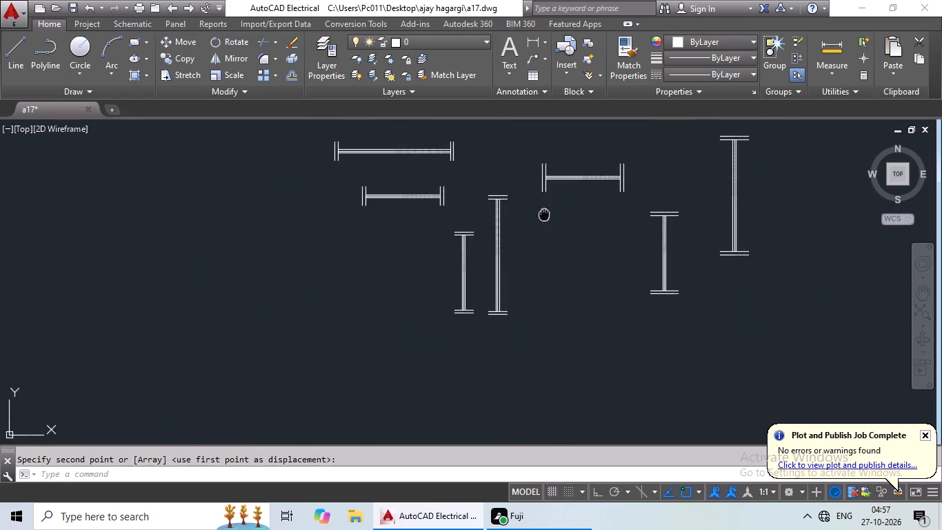
middle_drag(544, 217, 525, 255)
scroll(491, 233, up, 1)
drag(508, 216, 449, 255)
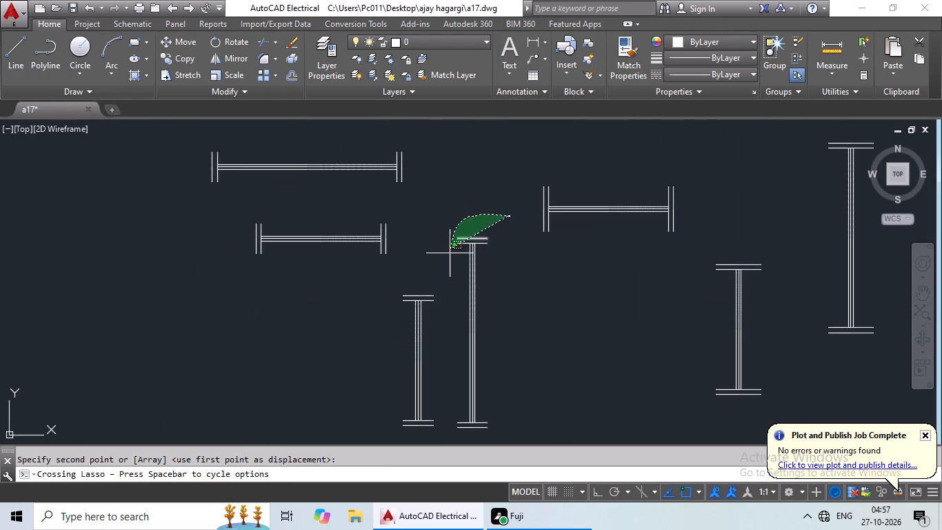
drag(449, 255, 517, 440)
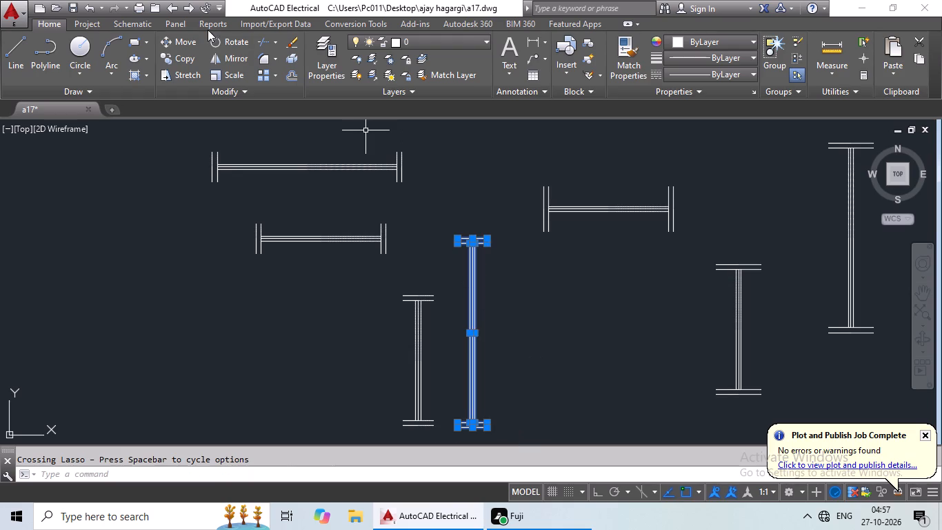
click(180, 60)
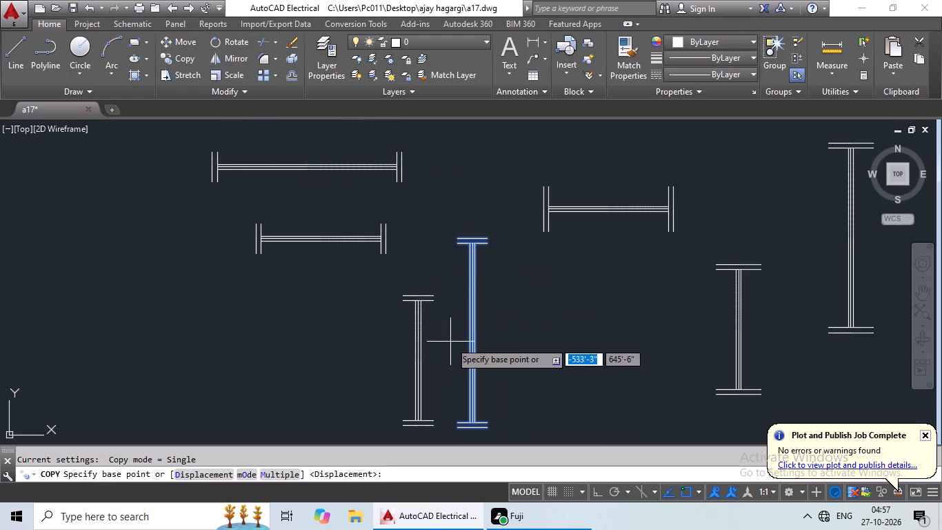
scroll(458, 342, up, 3)
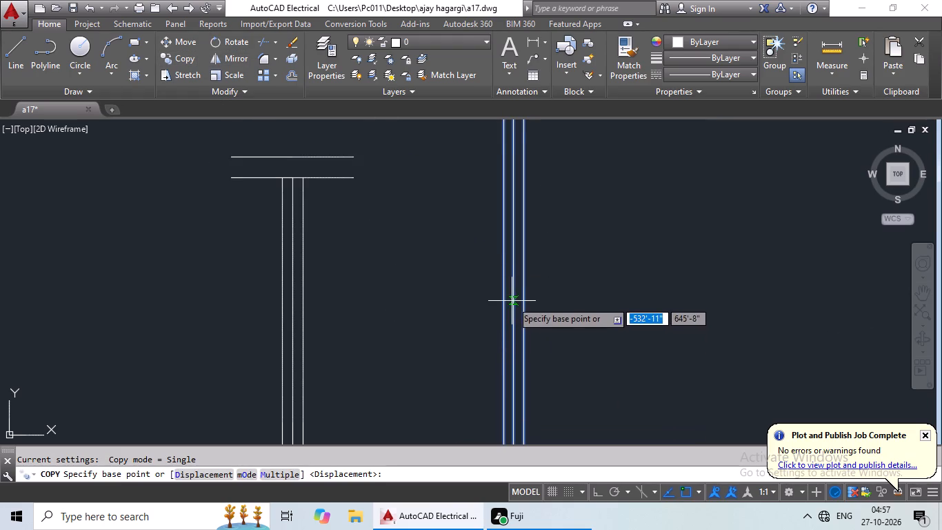
scroll(512, 268, down, 2)
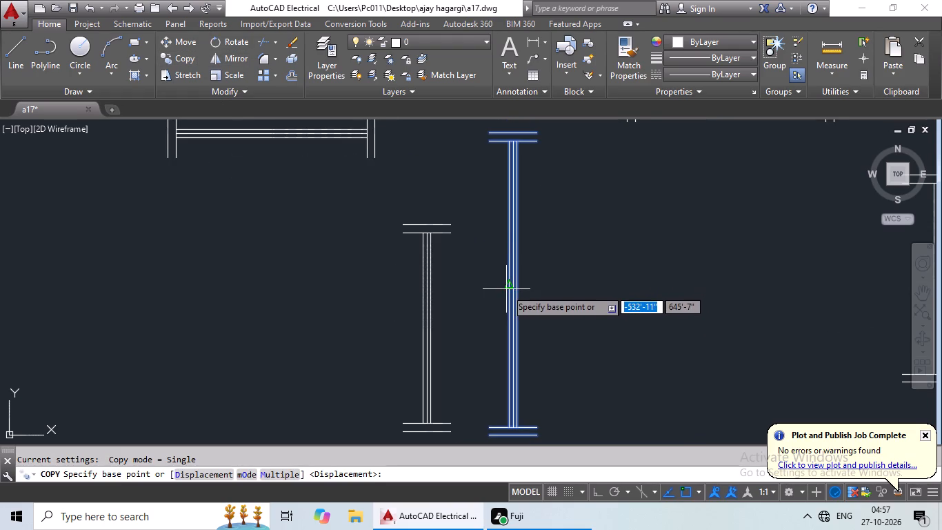
click(514, 284)
scroll(256, 275, down, 3)
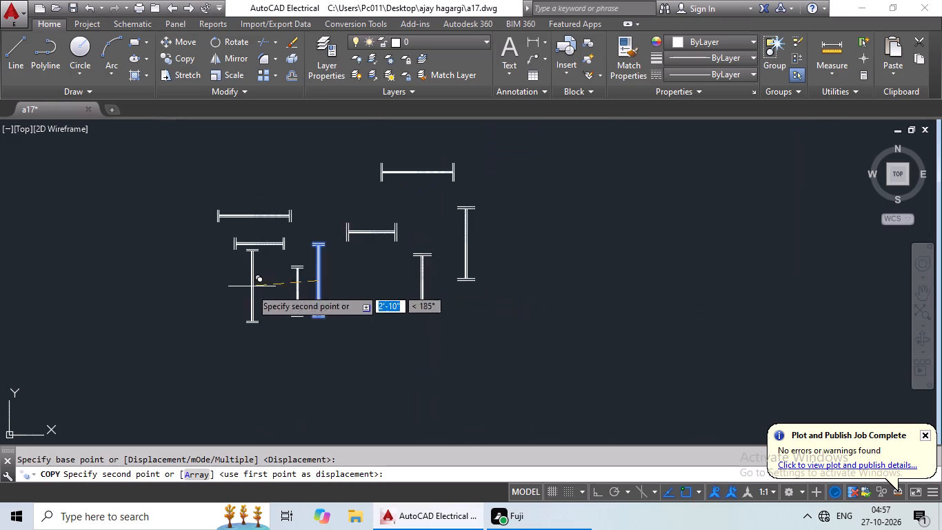
middle_drag(249, 296, 405, 277)
scroll(234, 313, down, 2)
middle_drag(221, 320, 461, 298)
middle_drag(391, 344, 568, 286)
middle_drag(494, 303, 559, 198)
middle_drag(365, 275, 413, 239)
middle_drag(252, 229, 226, 299)
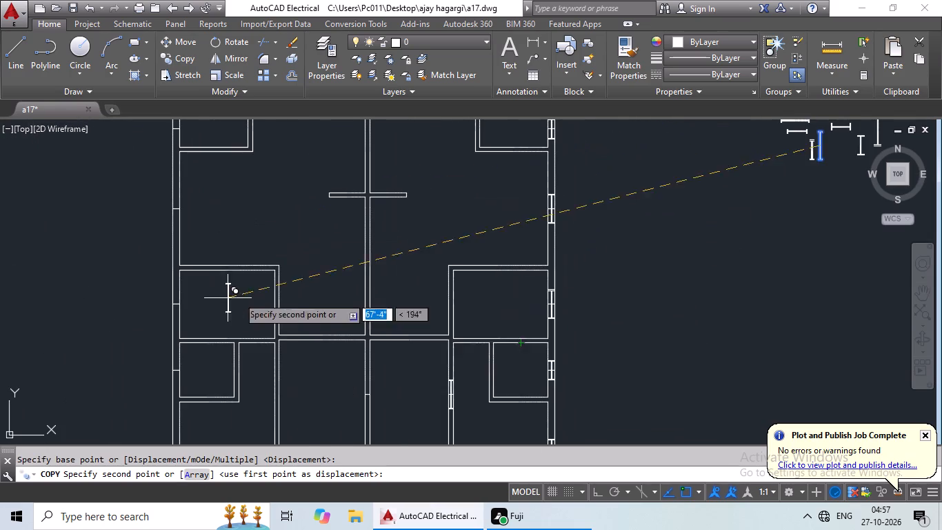
middle_drag(482, 352, 514, 224)
scroll(400, 267, up, 4)
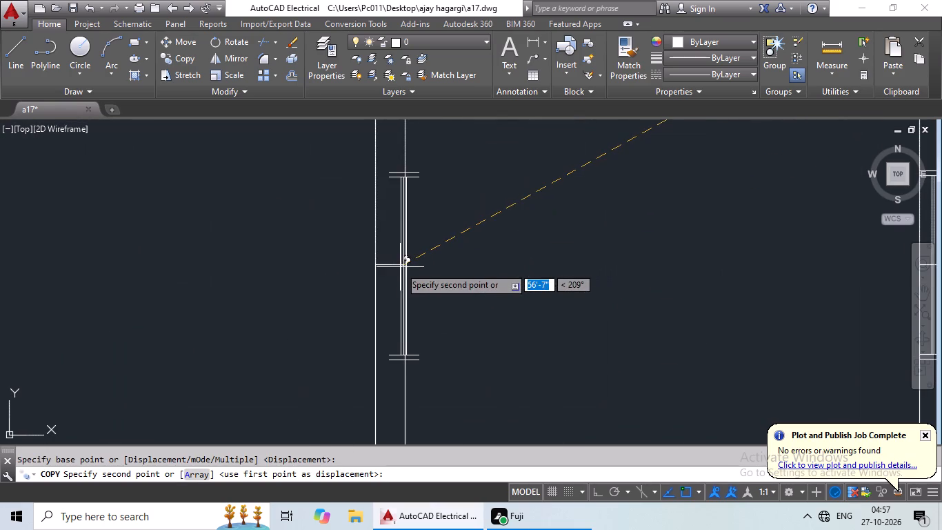
click(392, 264)
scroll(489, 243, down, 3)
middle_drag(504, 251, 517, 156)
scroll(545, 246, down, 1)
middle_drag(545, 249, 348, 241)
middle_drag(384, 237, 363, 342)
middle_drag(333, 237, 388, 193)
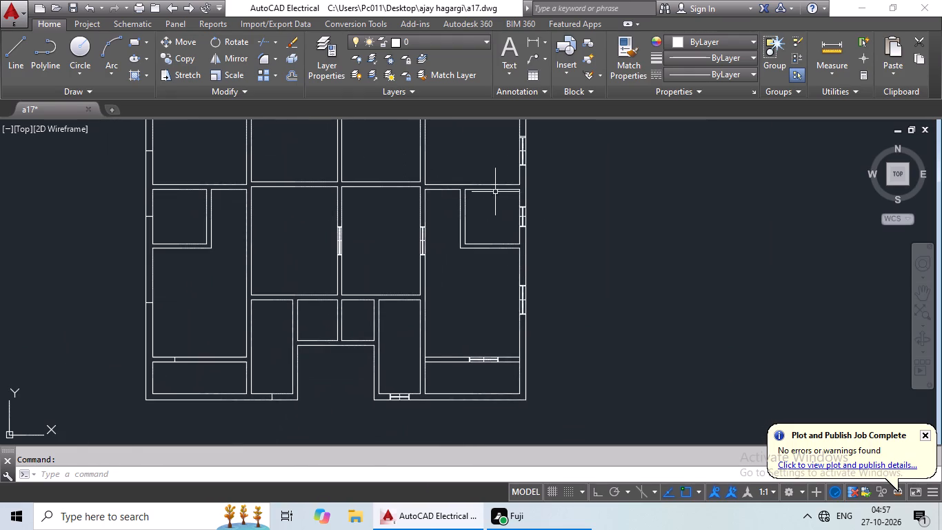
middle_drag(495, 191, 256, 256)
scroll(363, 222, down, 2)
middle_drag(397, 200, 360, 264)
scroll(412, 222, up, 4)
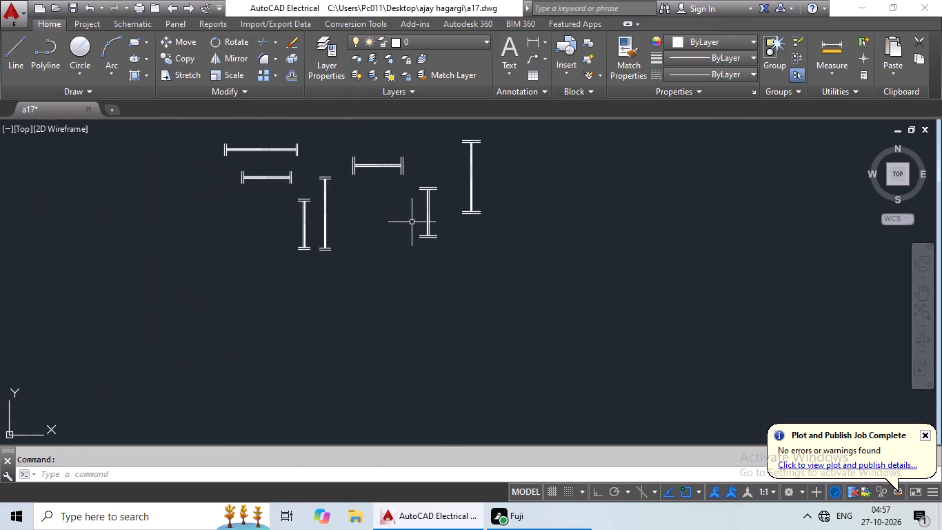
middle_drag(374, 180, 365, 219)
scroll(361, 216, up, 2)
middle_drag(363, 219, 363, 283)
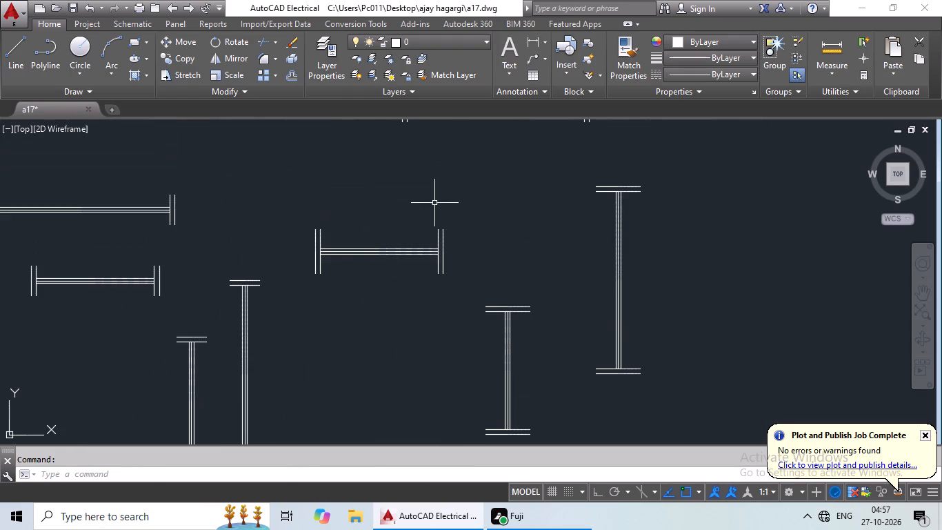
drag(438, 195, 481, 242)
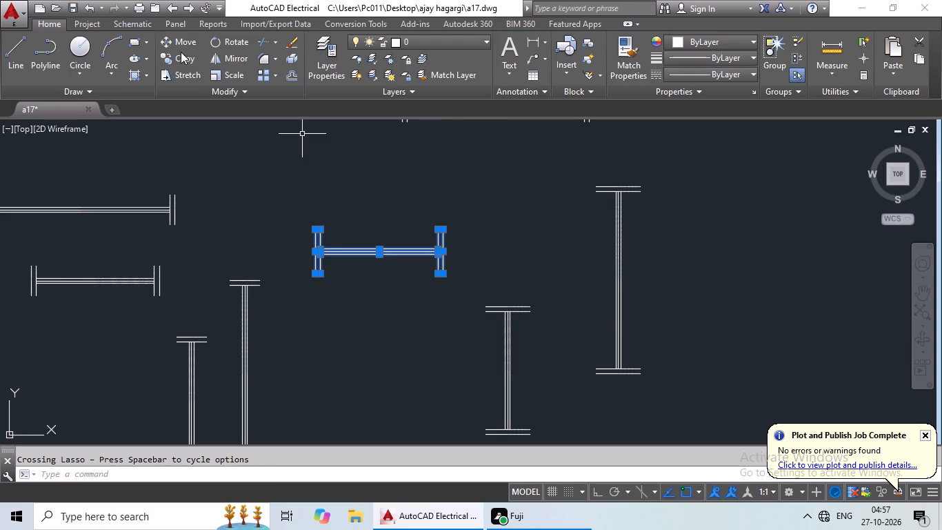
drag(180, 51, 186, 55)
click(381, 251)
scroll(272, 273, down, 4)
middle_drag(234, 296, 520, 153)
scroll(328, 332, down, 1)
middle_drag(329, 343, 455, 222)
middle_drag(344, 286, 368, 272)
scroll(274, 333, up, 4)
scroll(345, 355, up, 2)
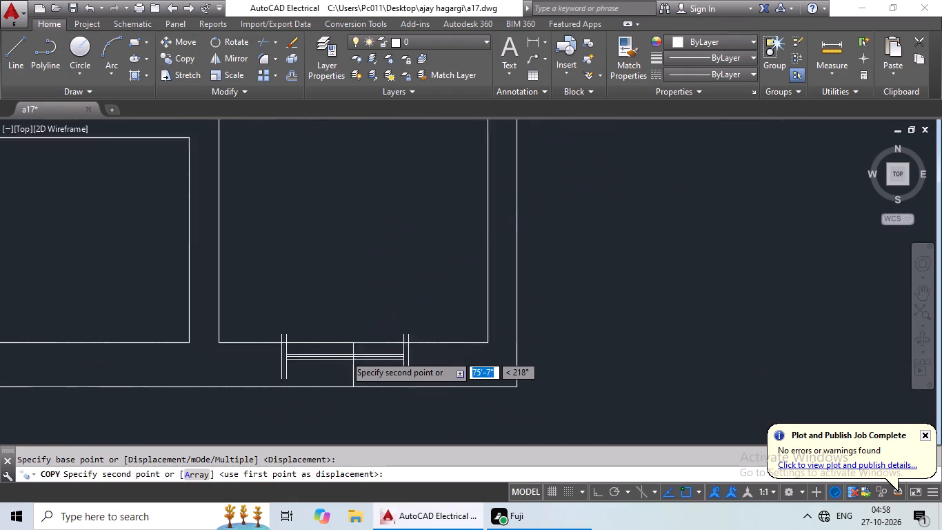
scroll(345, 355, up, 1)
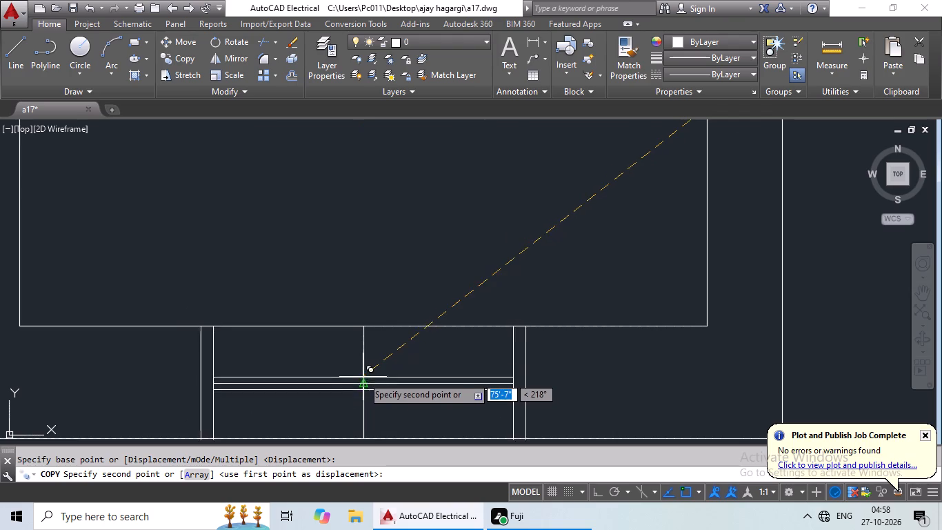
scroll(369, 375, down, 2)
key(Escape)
Copy the short, wide-framed horizontal window symbol by its midpoint to the bottom exterior wall mark of the narrow room left of the central recess.
scroll(401, 325, down, 4)
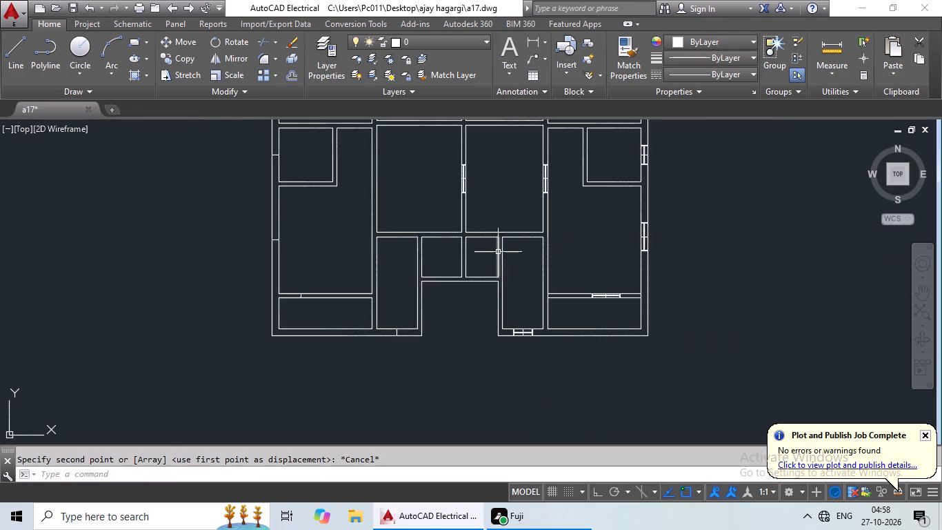
middle_drag(489, 256, 285, 343)
scroll(383, 306, down, 3)
middle_drag(439, 269, 377, 328)
scroll(408, 283, up, 4)
scroll(394, 339, up, 1)
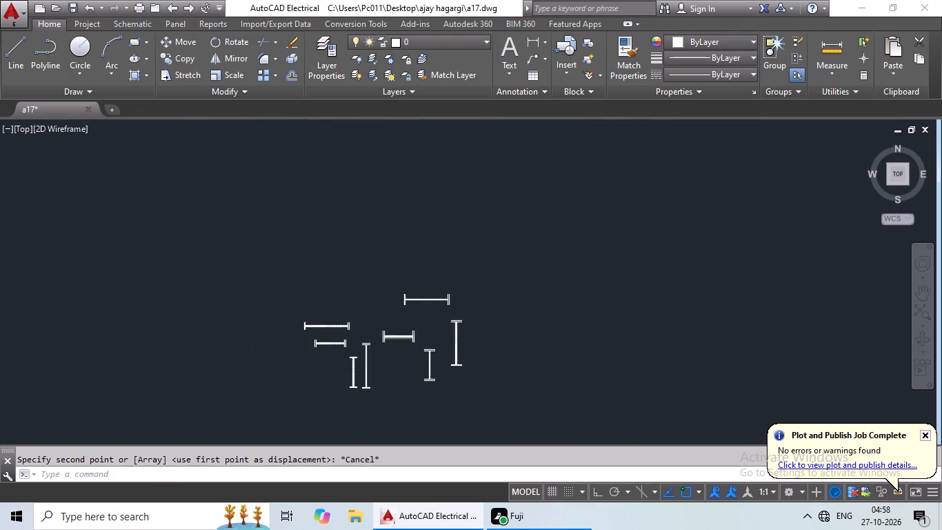
scroll(394, 339, up, 3)
drag(374, 257, 562, 293)
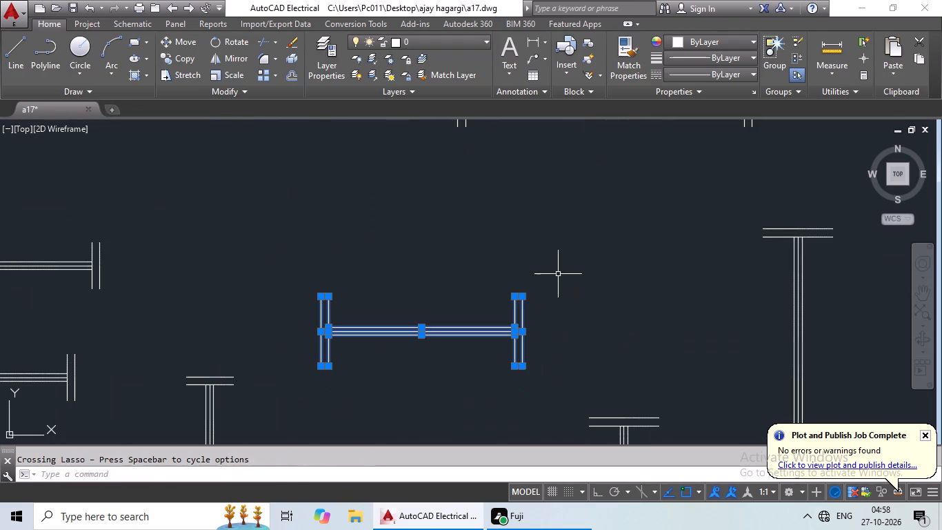
click(186, 54)
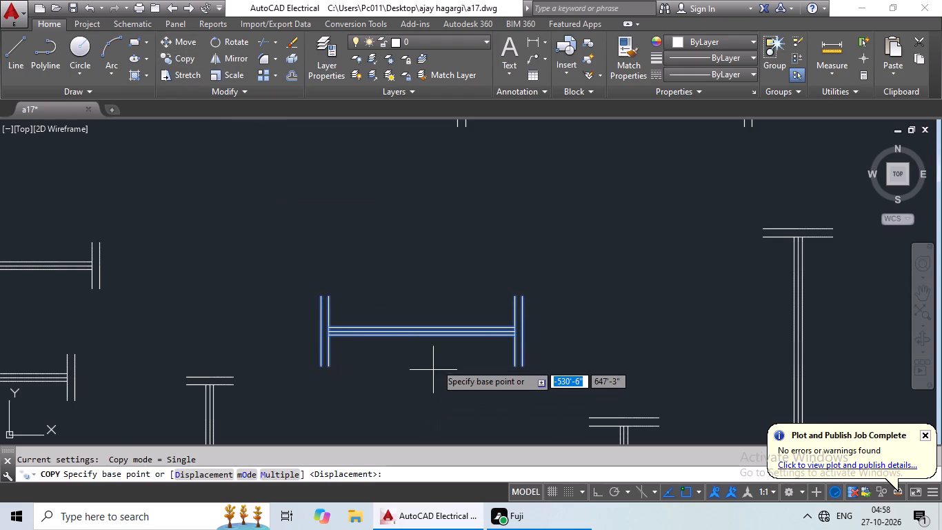
scroll(425, 333, up, 2)
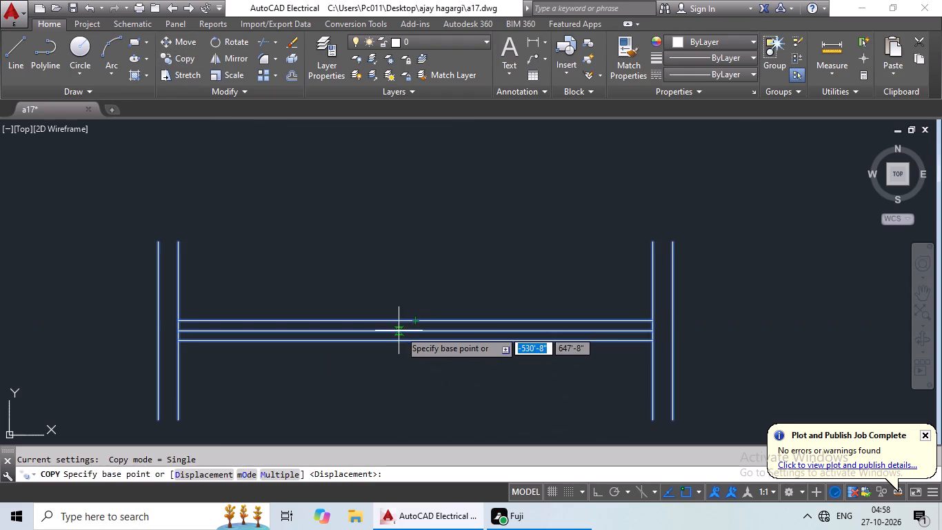
click(415, 331)
scroll(248, 339, down, 5)
middle_drag(120, 377, 436, 215)
scroll(446, 215, down, 3)
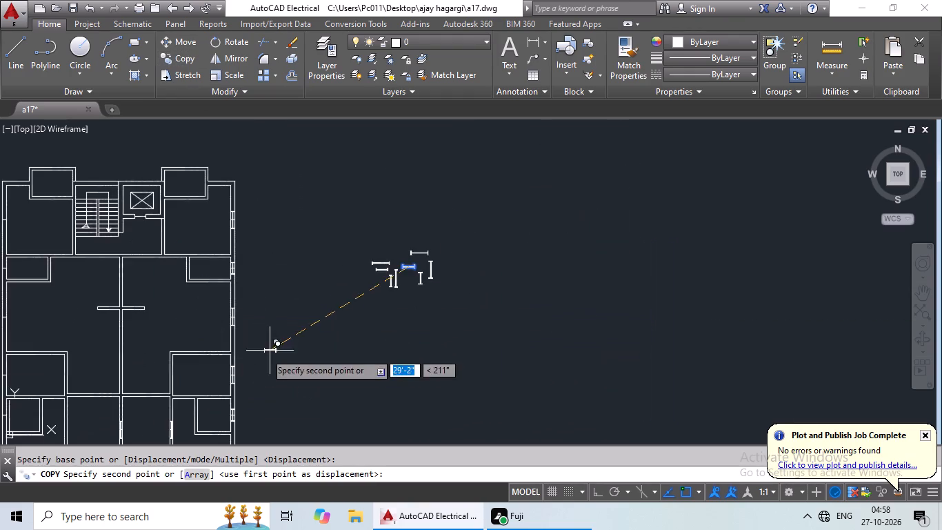
middle_drag(288, 351, 441, 259)
middle_drag(378, 342, 474, 217)
scroll(330, 311, up, 4)
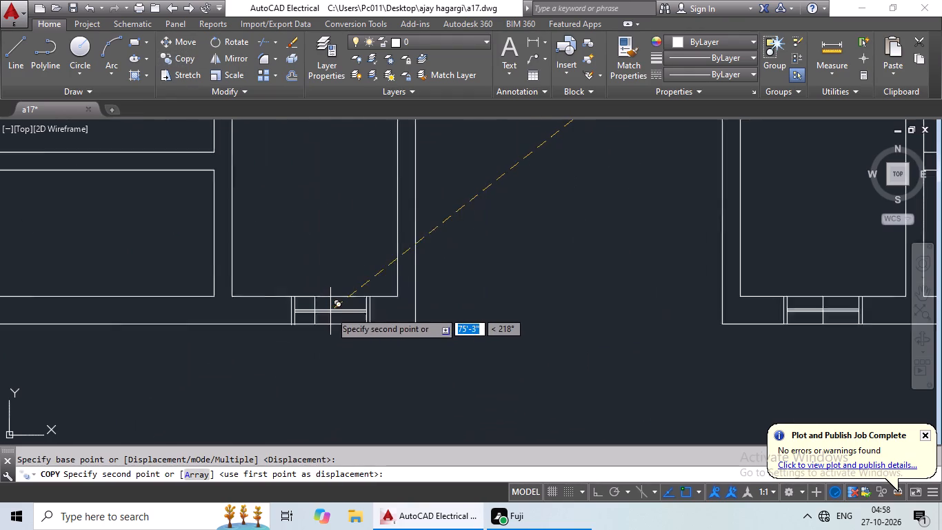
scroll(330, 311, up, 1)
scroll(310, 314, down, 4)
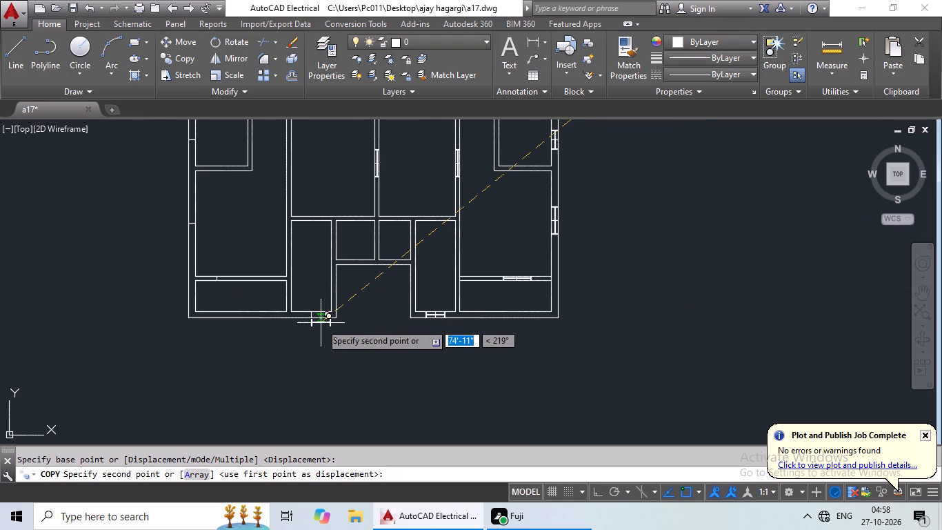
scroll(317, 321, up, 6)
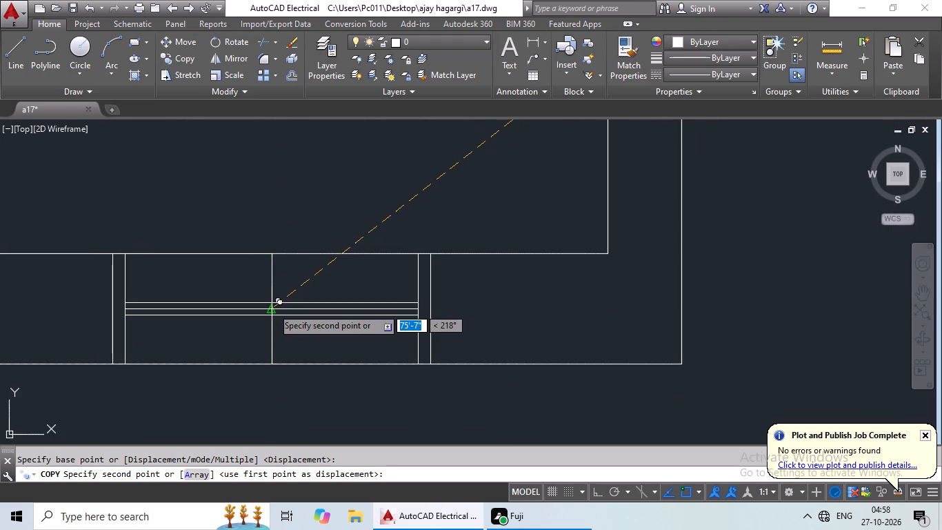
click(272, 308)
Copy the long, narrow-framed horizontal window symbol by its midpoint to the interior wall mark between the lower-left room and the bottom-left strip room.
scroll(322, 308, down, 6)
middle_drag(374, 315, 178, 363)
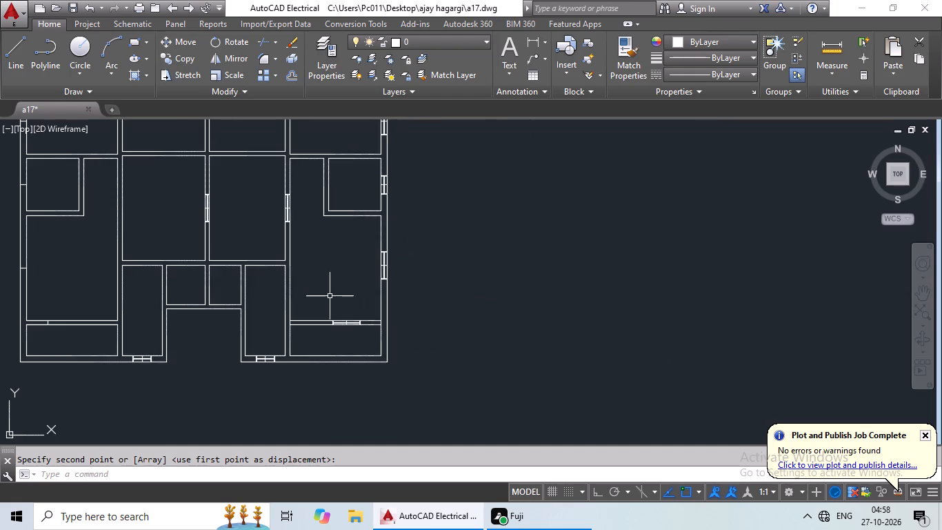
middle_drag(334, 293, 110, 380)
scroll(341, 302, down, 2)
middle_drag(379, 277, 342, 325)
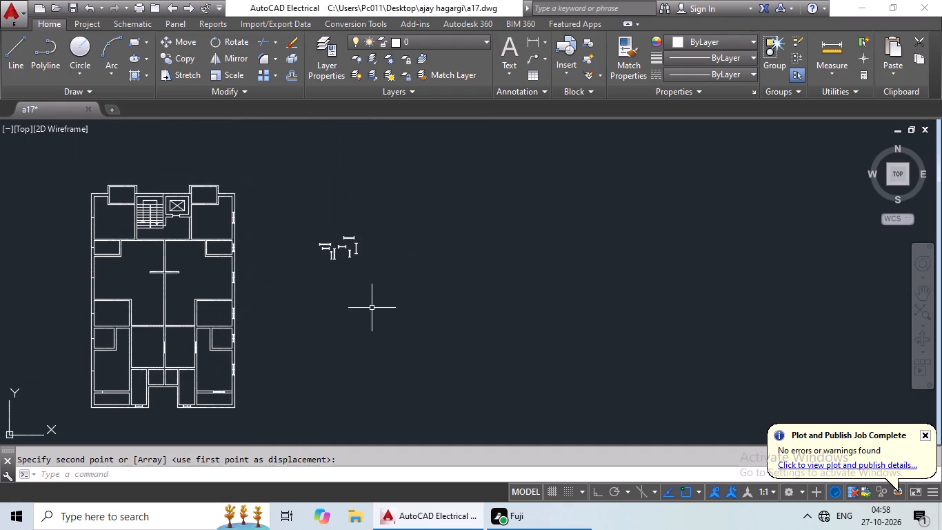
scroll(337, 251, up, 4)
scroll(283, 222, up, 2)
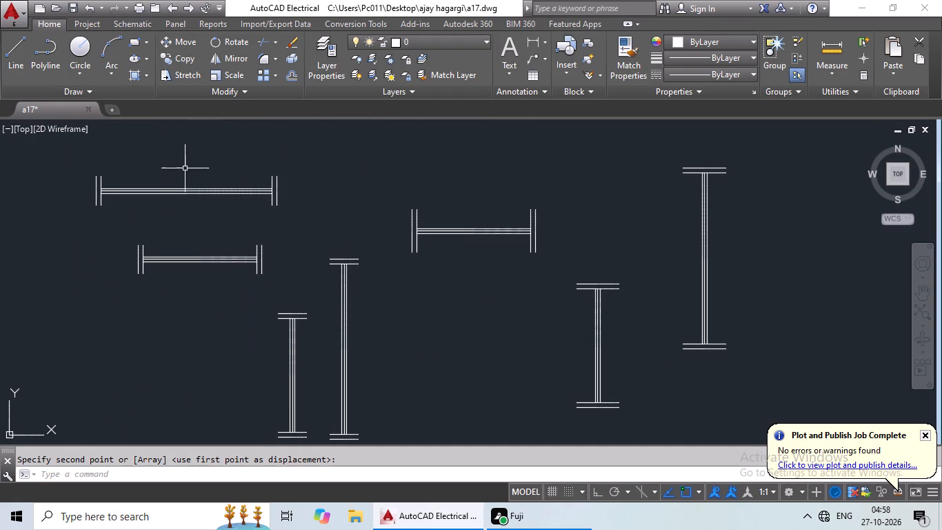
drag(185, 164, 301, 164)
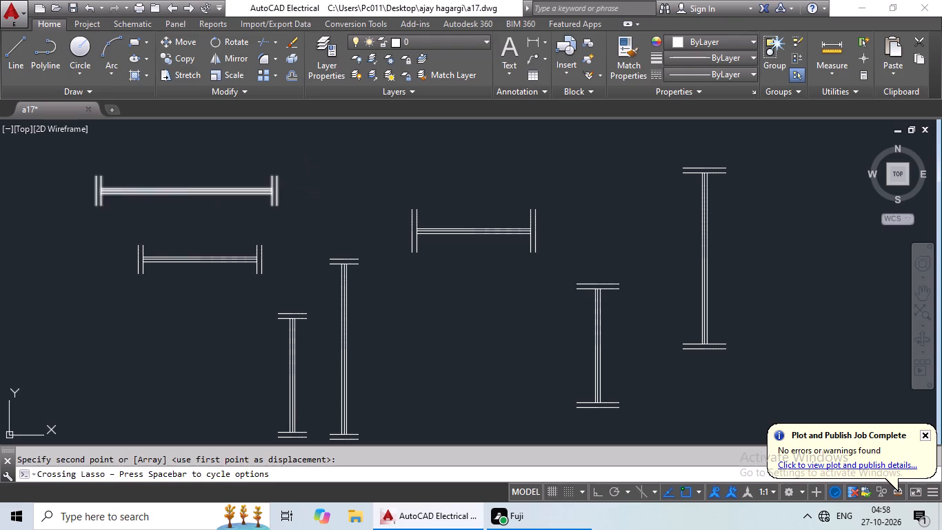
click(190, 50)
click(188, 51)
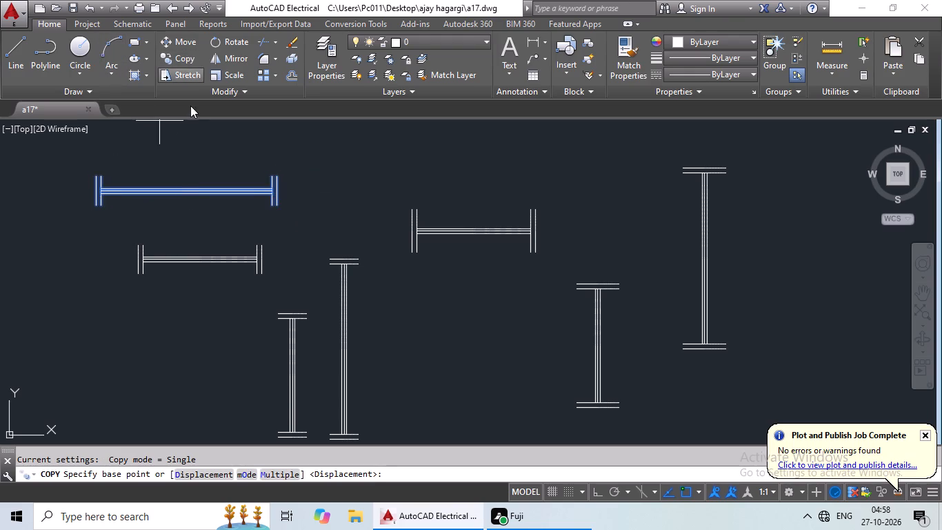
scroll(182, 193, up, 4)
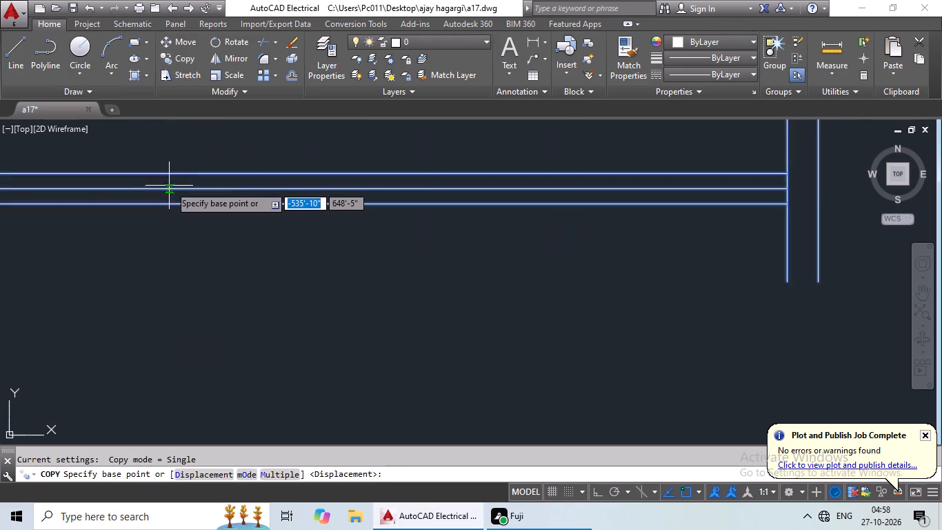
scroll(170, 186, up, 1)
scroll(345, 178, down, 2)
scroll(245, 188, down, 1)
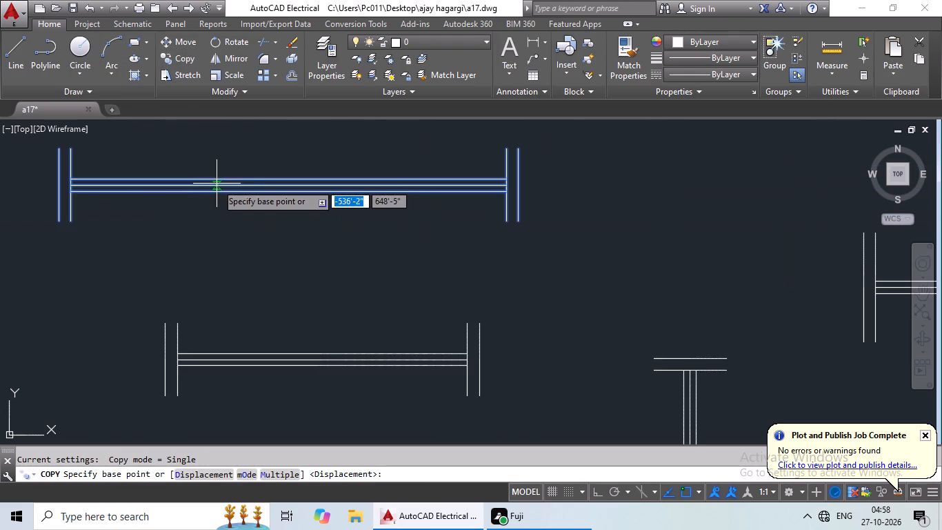
click(288, 184)
scroll(182, 191, down, 5)
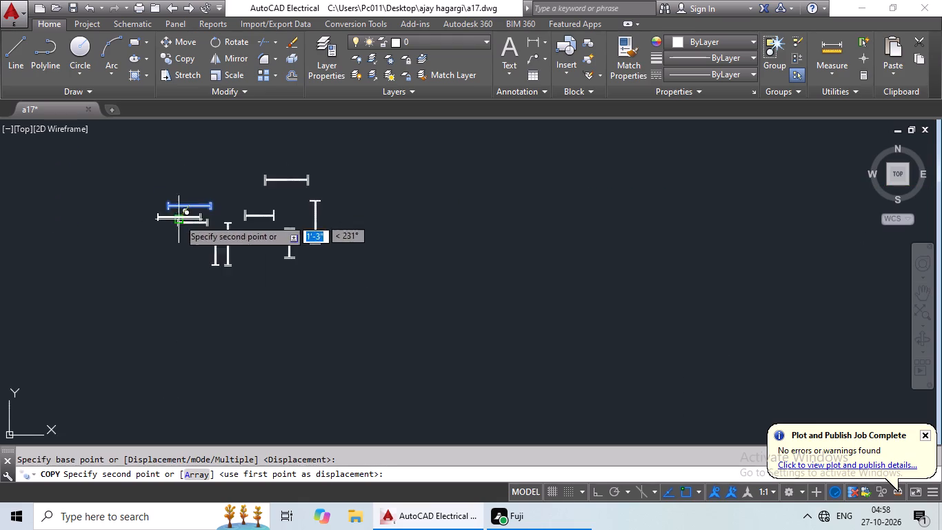
middle_drag(175, 222, 323, 196)
scroll(287, 226, down, 3)
middle_drag(257, 264, 361, 193)
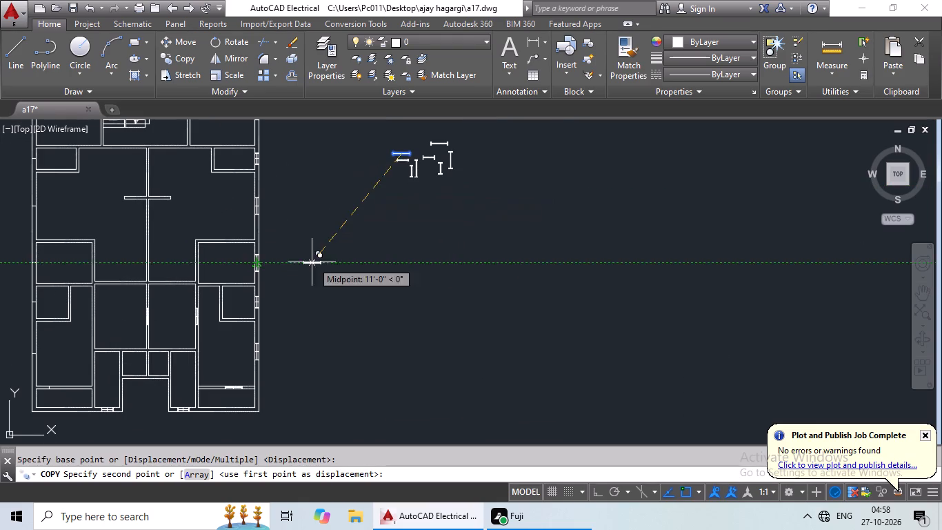
scroll(308, 265, down, 1)
middle_drag(330, 231, 388, 185)
scroll(203, 299, up, 4)
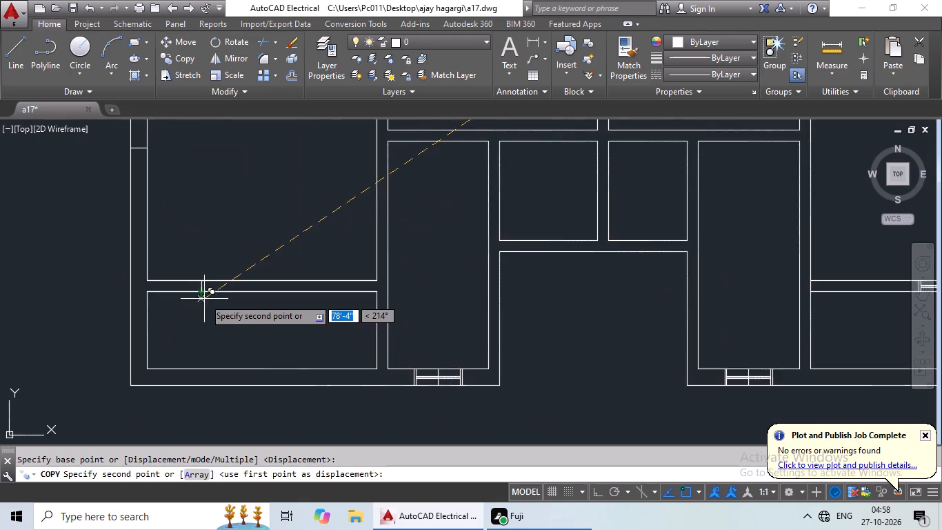
scroll(204, 293, up, 3)
click(191, 268)
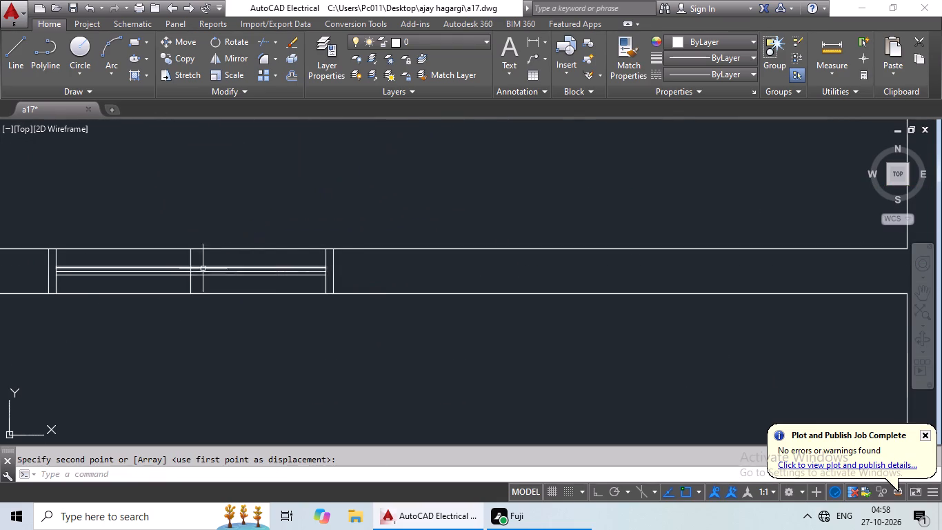
Copy the long, wide-framed vertical window symbol by its midpoint to the left exterior wall mark of the lower-left room.
scroll(284, 268, down, 5)
middle_drag(332, 247, 219, 326)
scroll(303, 286, down, 2)
middle_drag(399, 257, 313, 352)
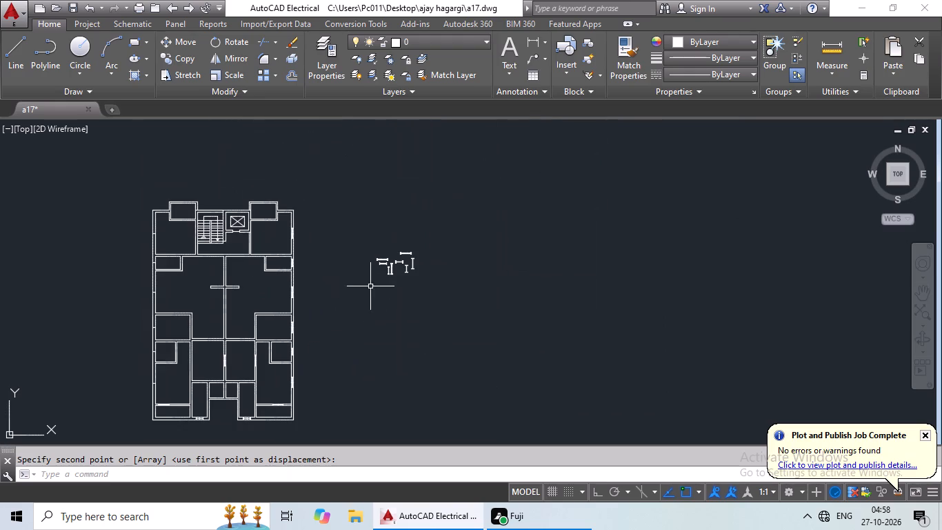
scroll(403, 256, up, 4)
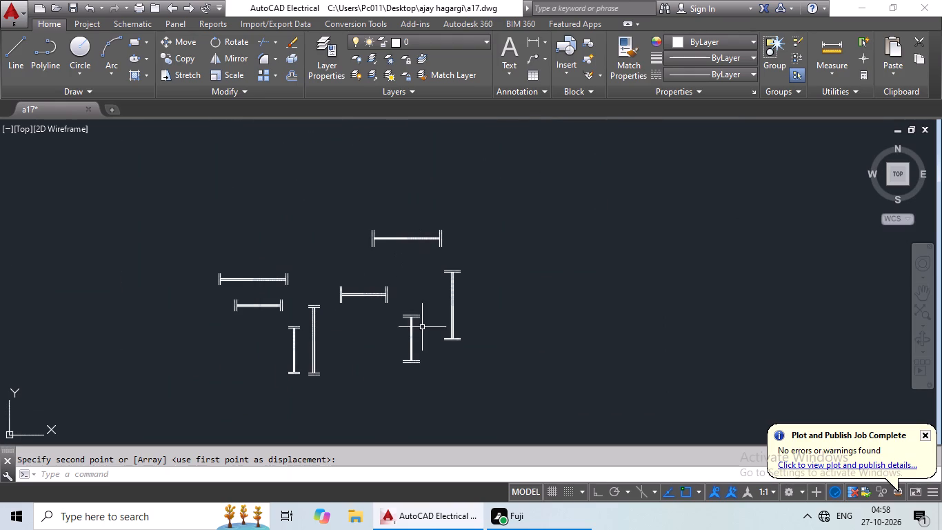
scroll(421, 328, up, 1)
drag(494, 225, 512, 362)
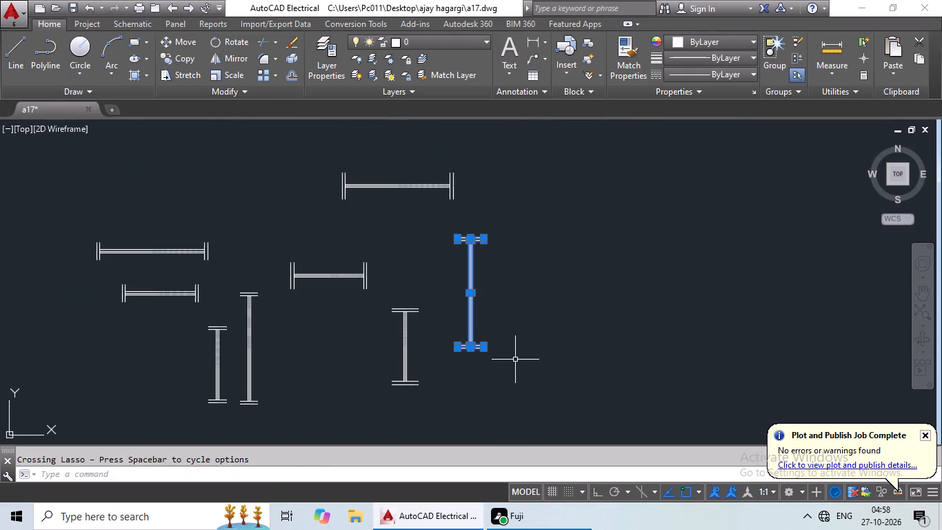
click(185, 57)
scroll(470, 293, up, 4)
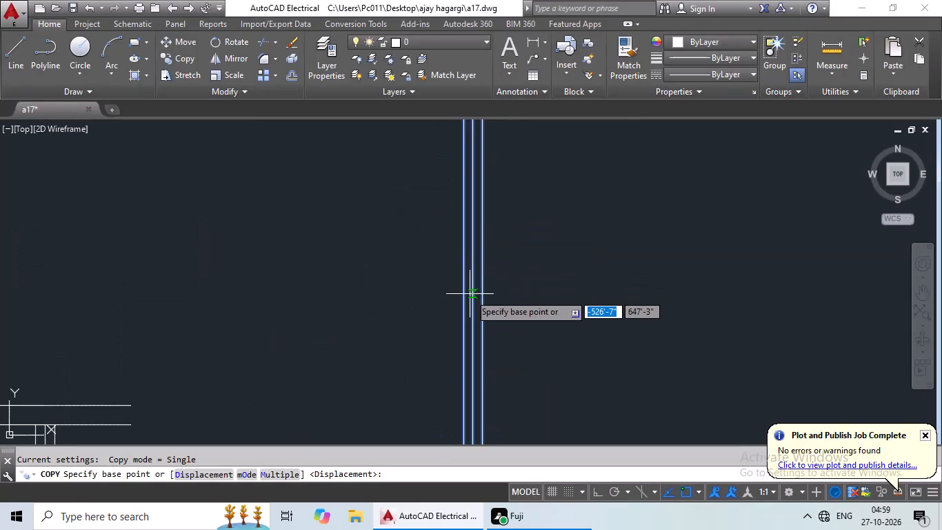
click(474, 305)
scroll(374, 330, down, 5)
middle_drag(243, 373, 247, 370)
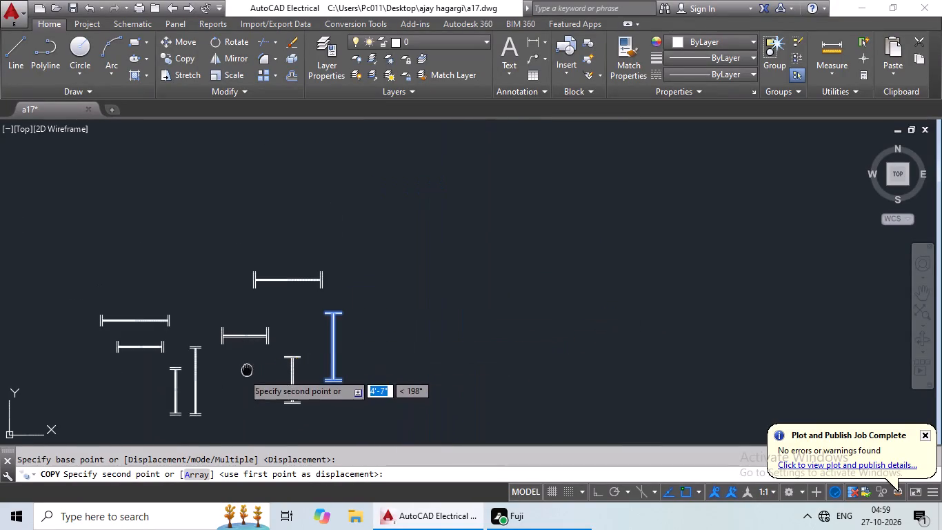
middle_drag(247, 370, 397, 267)
scroll(399, 279, down, 2)
middle_drag(241, 364, 453, 246)
scroll(434, 276, down, 2)
middle_drag(399, 301, 528, 258)
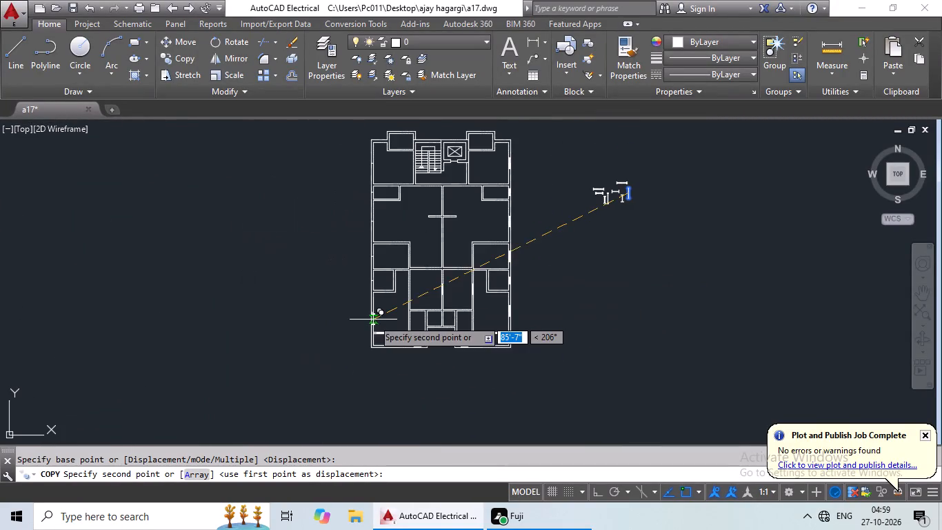
scroll(372, 313, up, 5)
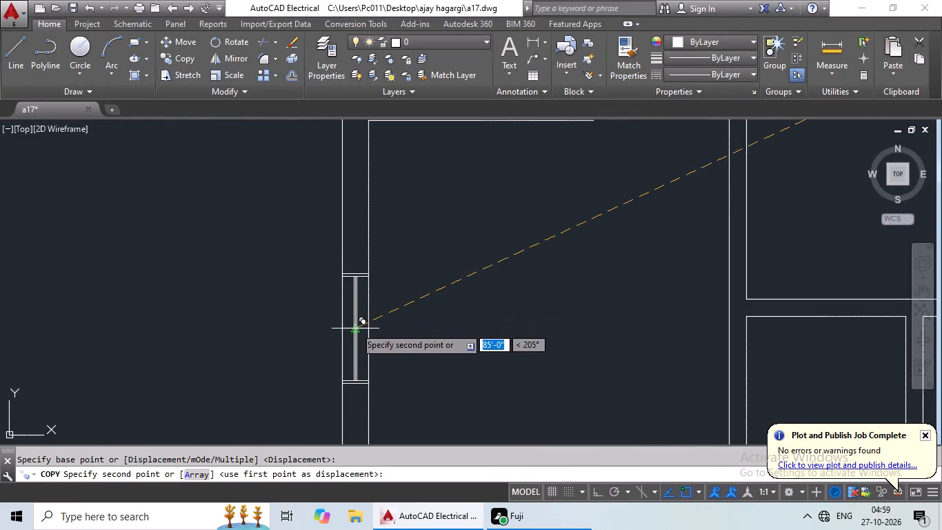
click(355, 327)
Copy the short, wide-framed vertical window symbol by its midpoint to the left exterior wall mark of the small room above the lower-left room.
scroll(465, 315, down, 3)
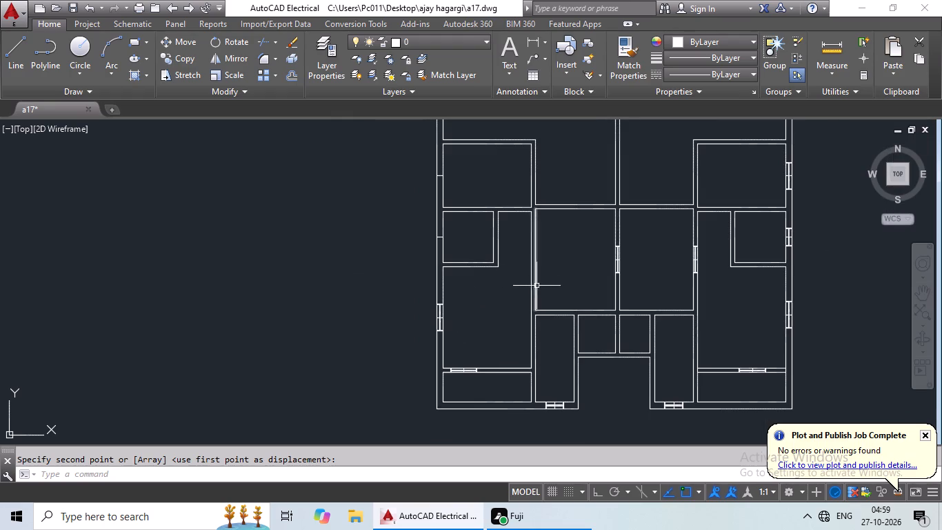
middle_drag(537, 285, 370, 331)
middle_drag(437, 316, 350, 288)
scroll(363, 281, down, 1)
middle_drag(363, 280, 206, 299)
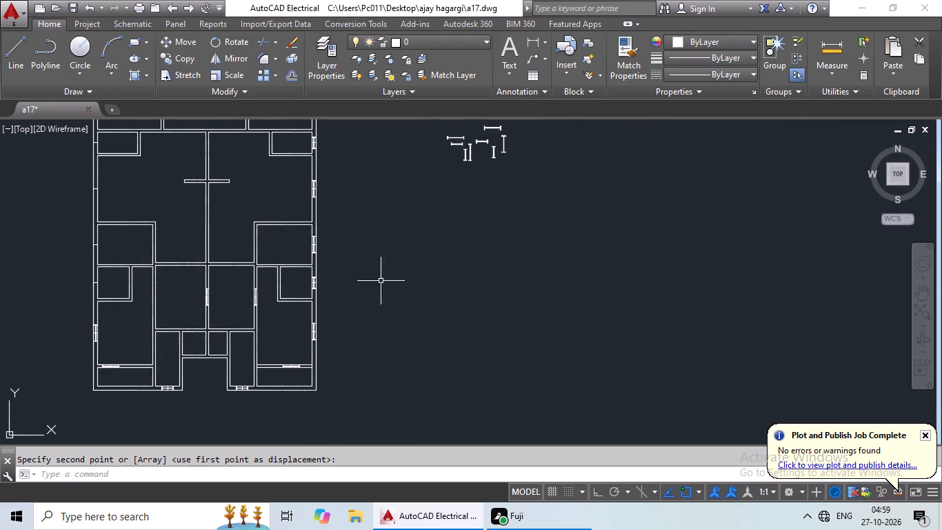
middle_drag(432, 266, 356, 319)
middle_drag(425, 258, 414, 323)
scroll(407, 267, up, 4)
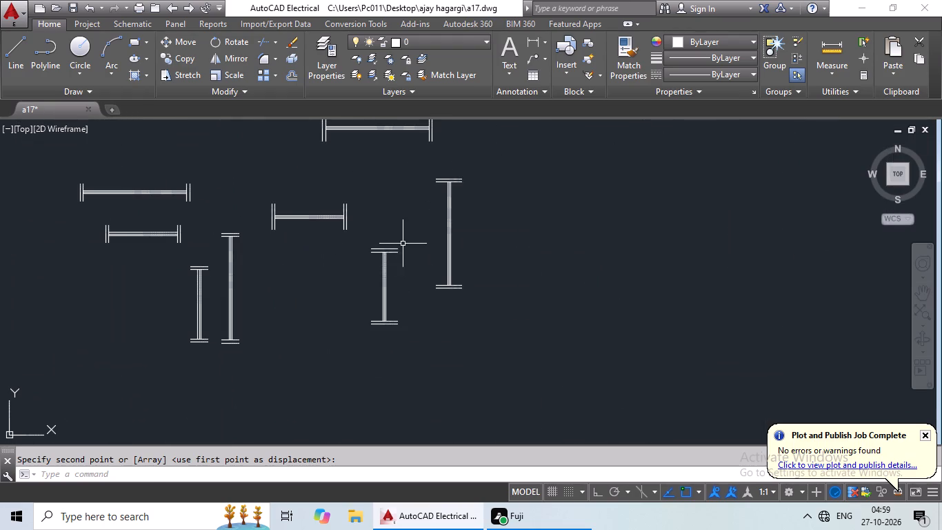
drag(403, 241, 443, 342)
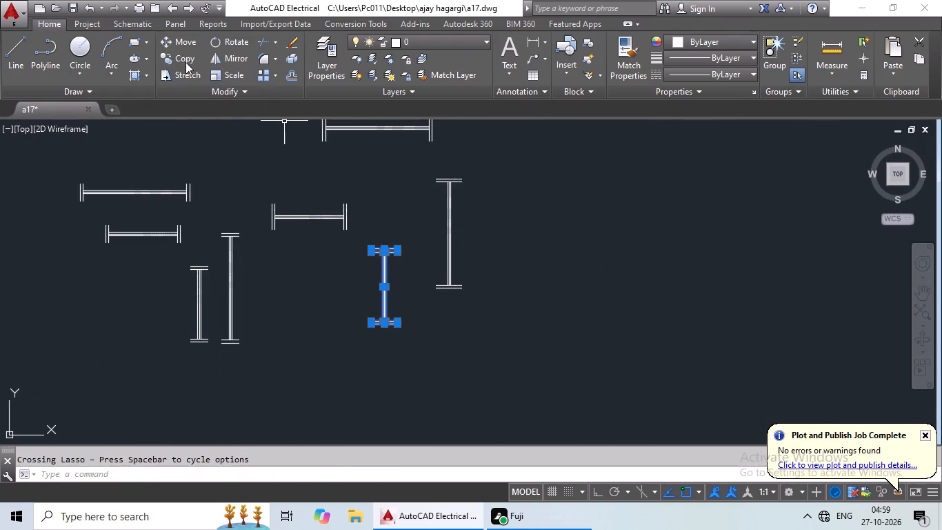
click(186, 62)
scroll(388, 288, up, 3)
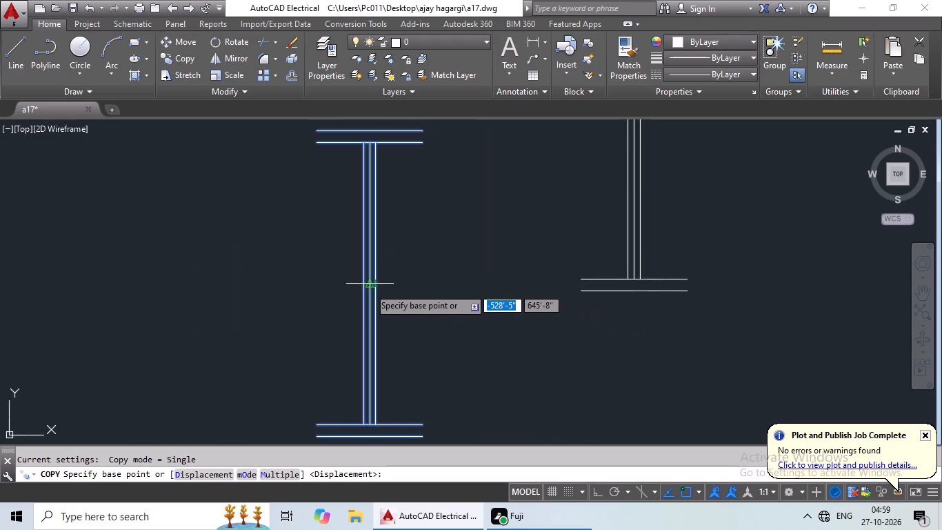
click(369, 286)
scroll(261, 311, down, 4)
middle_drag(66, 367, 399, 291)
scroll(403, 294, down, 3)
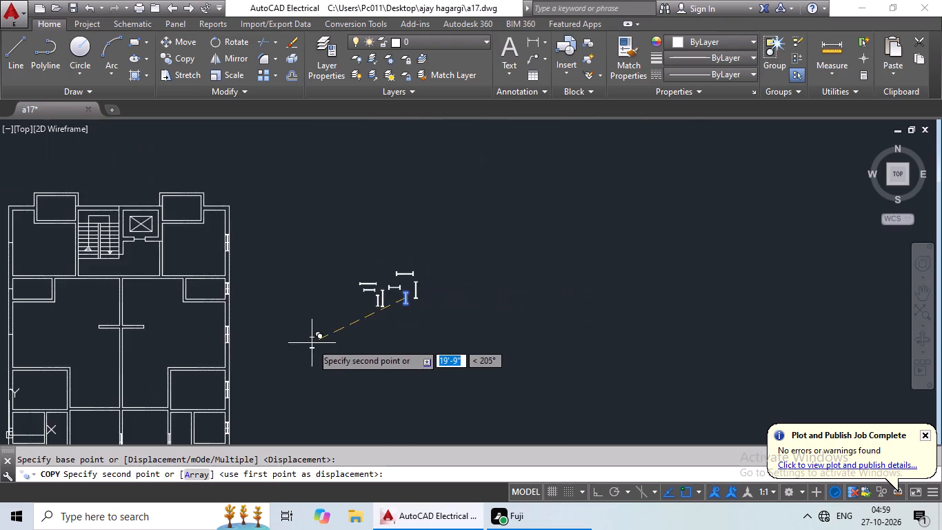
middle_drag(319, 346, 541, 261)
middle_drag(408, 300, 506, 262)
scroll(343, 304, up, 2)
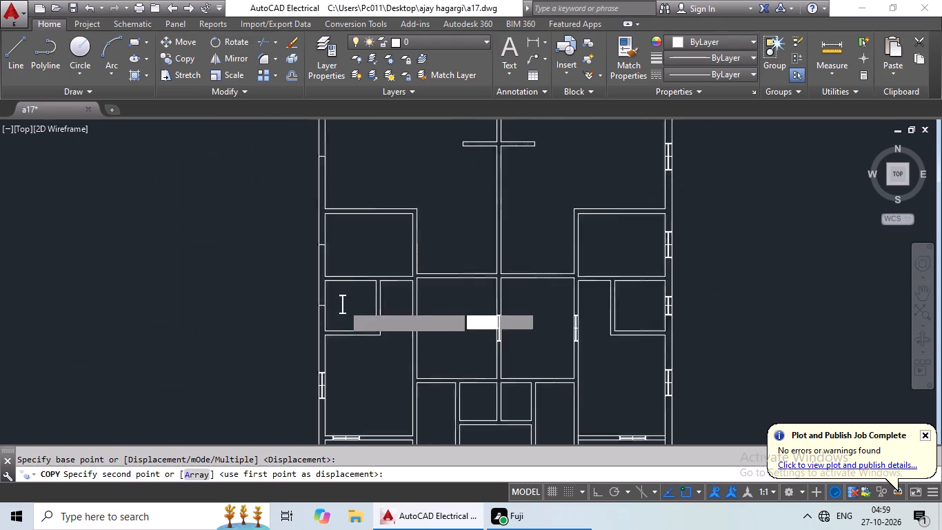
scroll(343, 304, up, 2)
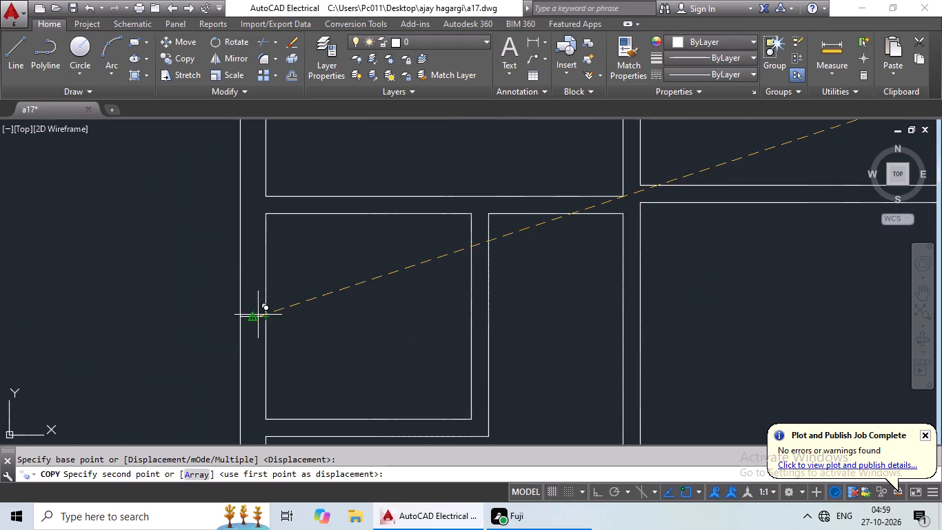
click(254, 315)
Copy the long, wide-framed vertical window symbol by its midpoint to the left exterior wall mark of the room above the lower-left small room.
scroll(352, 308, down, 5)
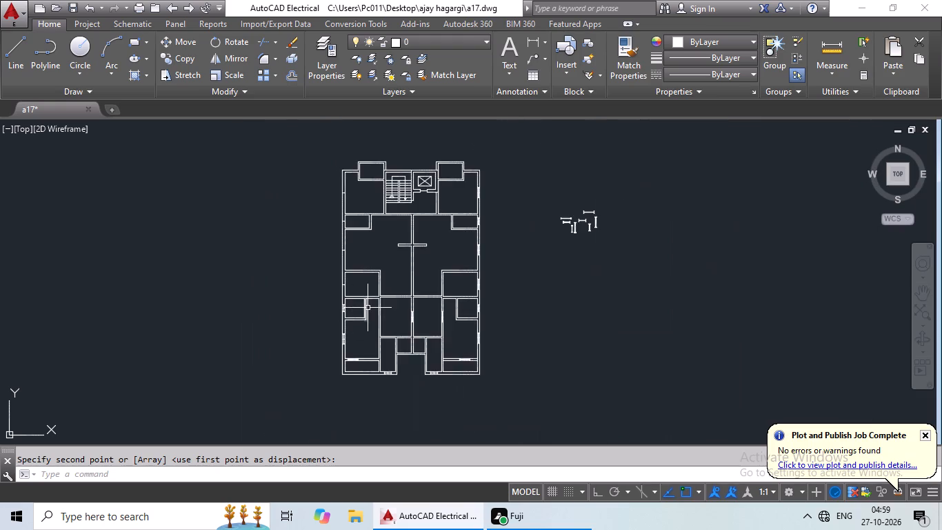
middle_drag(368, 308, 212, 366)
middle_drag(368, 302, 308, 335)
scroll(364, 314, up, 4)
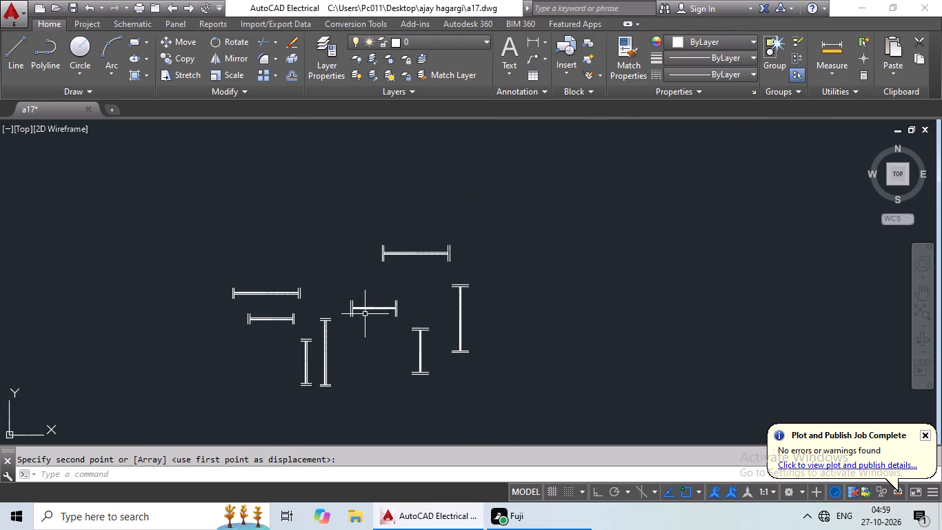
scroll(438, 333, up, 2)
drag(439, 304, 439, 449)
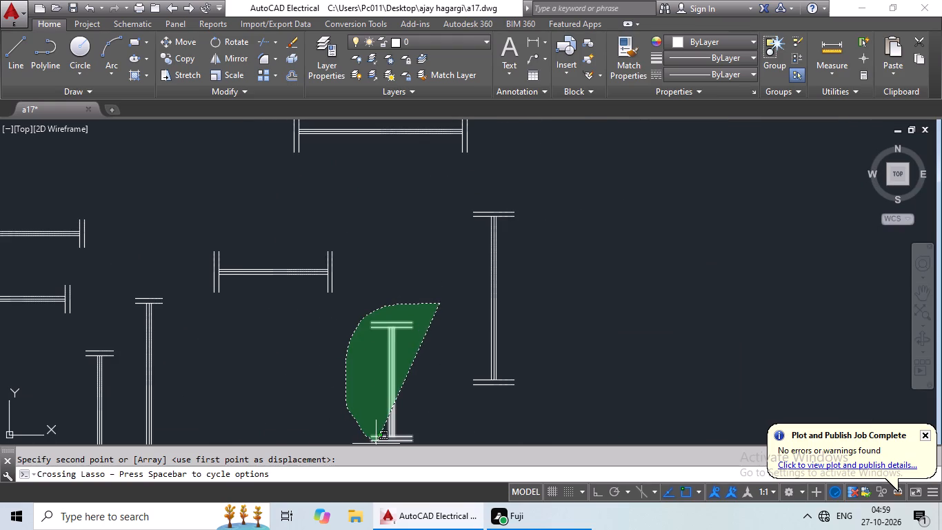
drag(439, 449, 441, 420)
middle_drag(401, 307, 428, 239)
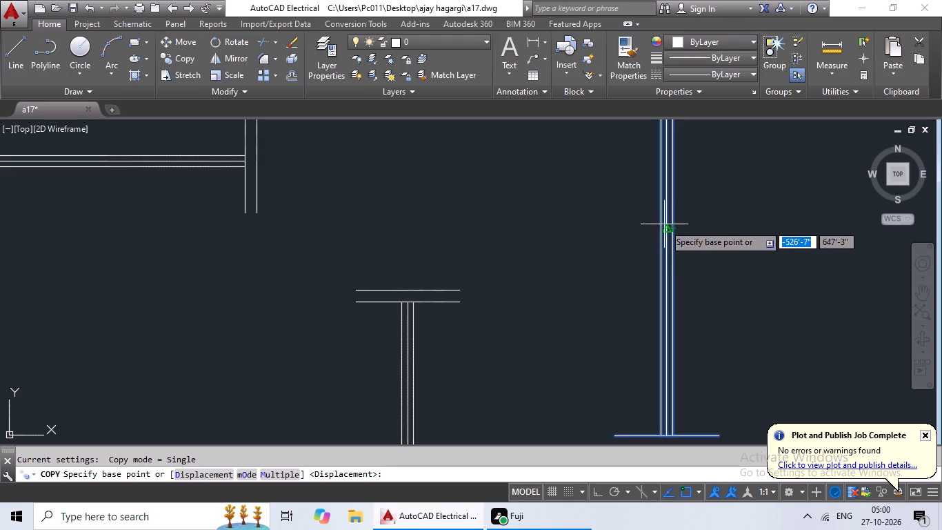
drag(666, 232, 657, 237)
scroll(329, 261, down, 4)
middle_drag(191, 280, 349, 226)
scroll(270, 268, down, 2)
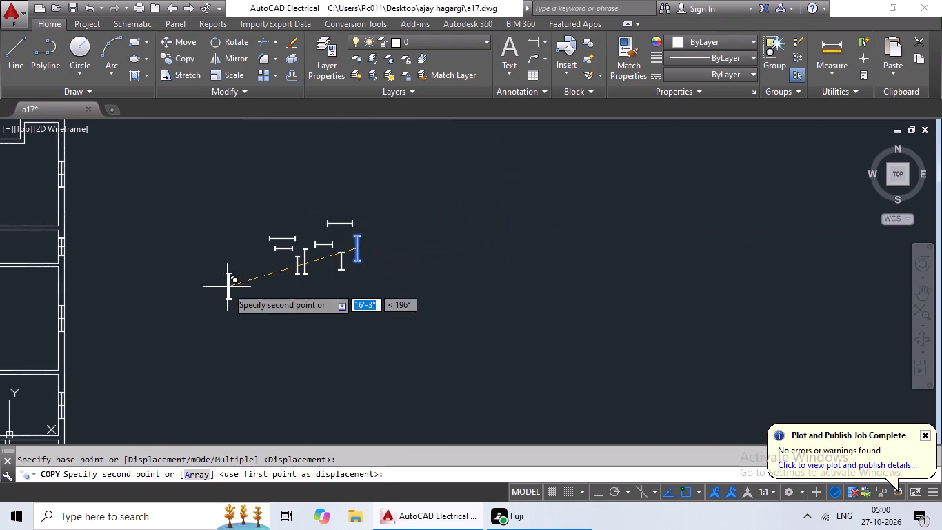
middle_drag(239, 282, 482, 208)
middle_drag(331, 275, 519, 253)
middle_drag(345, 291, 494, 225)
scroll(309, 237, up, 2)
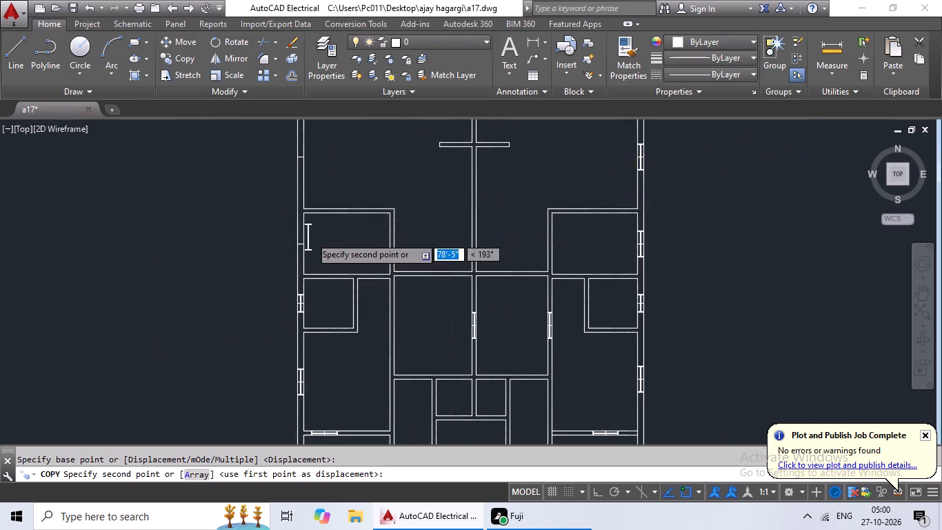
scroll(310, 237, up, 2)
click(239, 277)
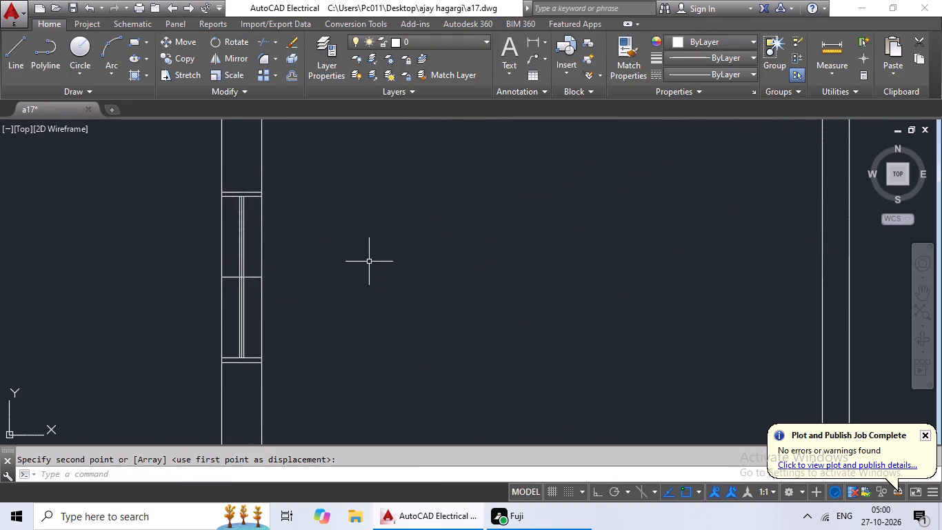
Copy the long, wide-framed vertical window symbol by its midpoint to the left exterior wall mark of the large middle-left room.
scroll(370, 262, down, 4)
middle_drag(397, 262, 234, 326)
middle_drag(383, 264, 208, 301)
middle_drag(522, 259, 479, 267)
middle_drag(514, 266, 579, 240)
middle_drag(587, 243, 445, 300)
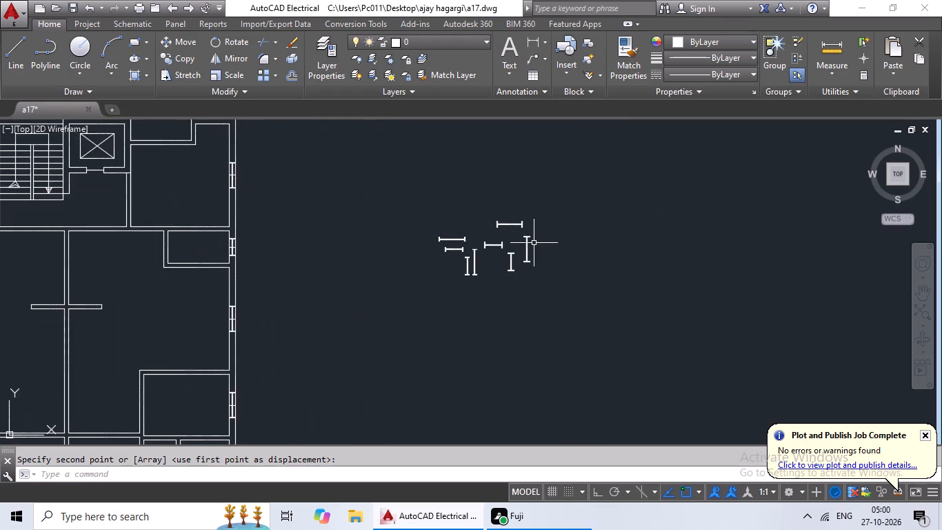
scroll(534, 243, up, 3)
drag(568, 199, 561, 330)
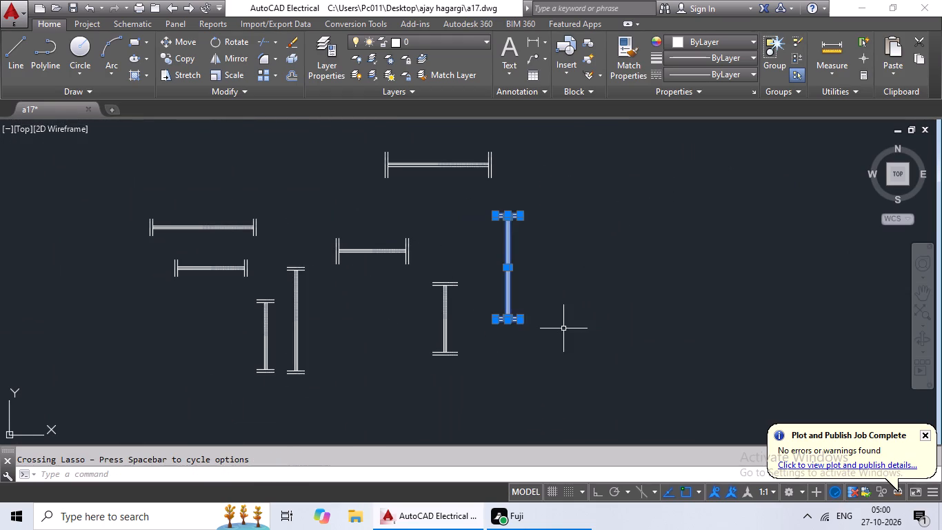
click(181, 60)
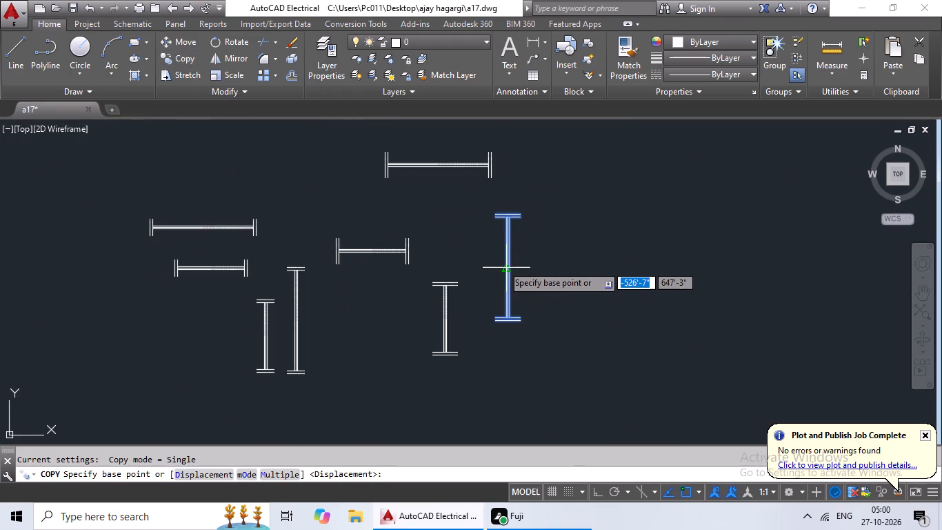
scroll(505, 268, up, 5)
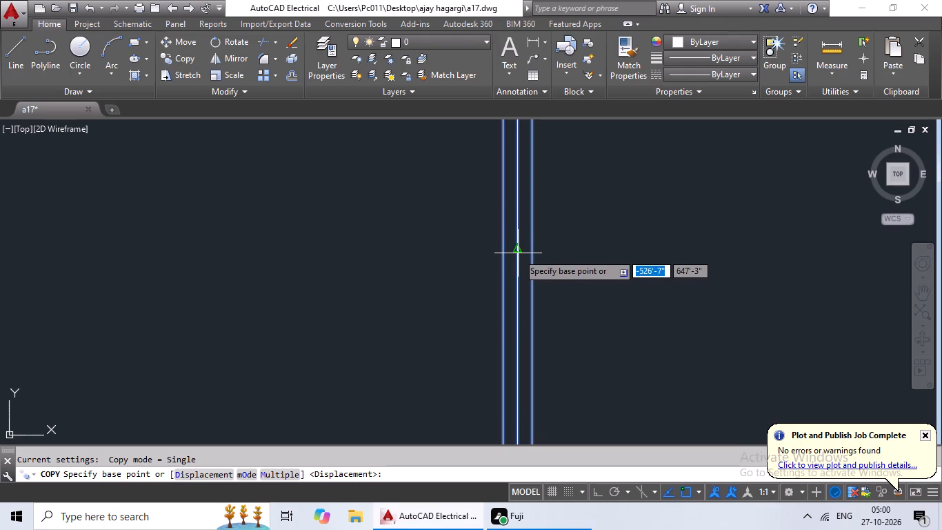
drag(518, 248, 497, 251)
scroll(199, 227, down, 5)
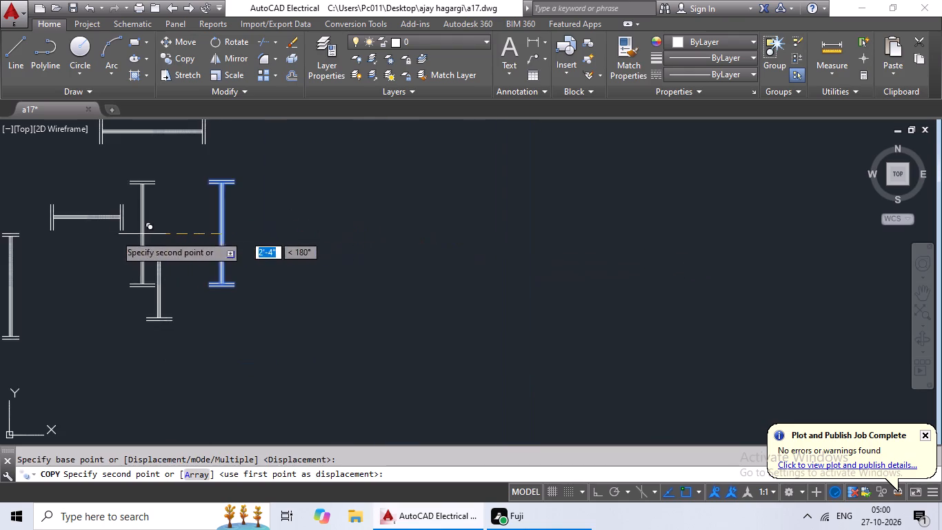
middle_drag(118, 237, 413, 228)
scroll(419, 227, down, 2)
middle_drag(295, 264, 493, 220)
middle_drag(203, 273, 520, 253)
middle_drag(271, 268, 442, 262)
middle_drag(309, 259, 399, 258)
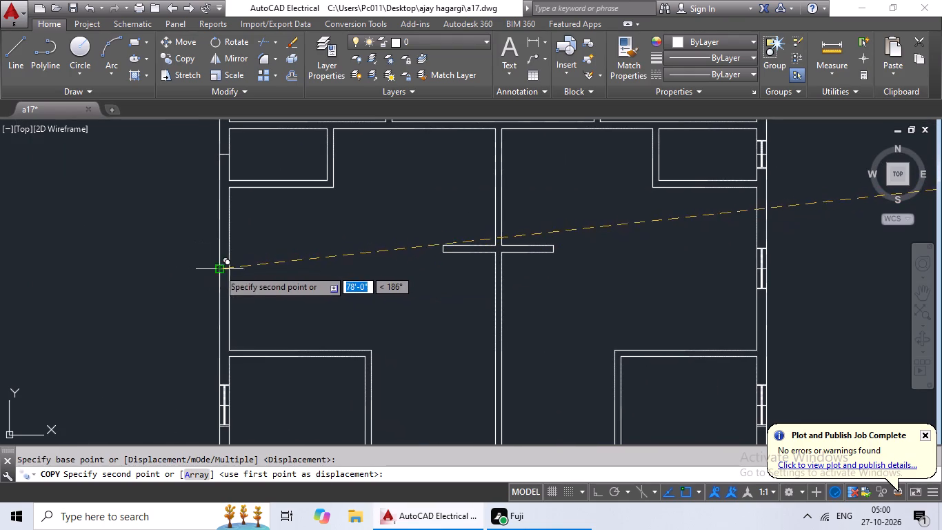
scroll(220, 269, up, 4)
click(244, 268)
Copy the short, wide-framed vertical window symbol by its midpoint to the left exterior wall mark of the small room above the large middle-left room.
scroll(292, 252, down, 4)
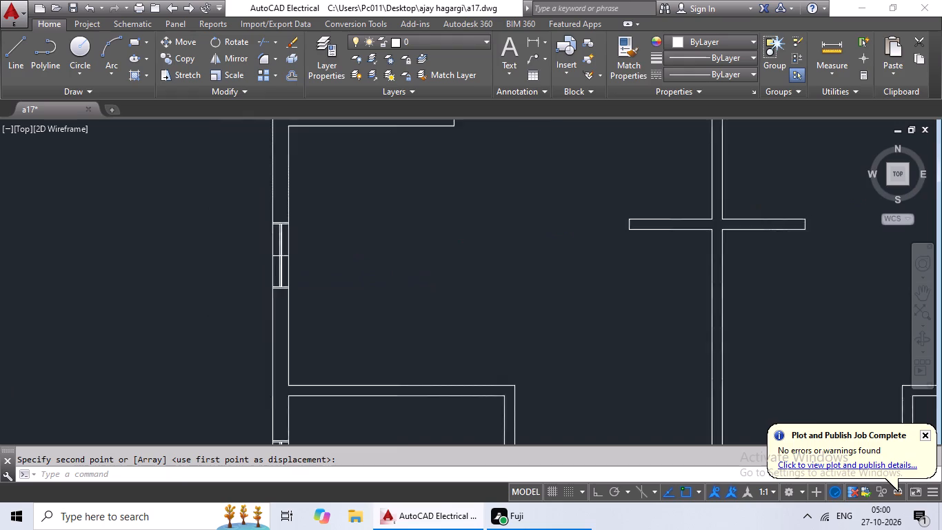
scroll(348, 247, down, 2)
middle_drag(355, 246, 178, 282)
middle_drag(372, 275, 319, 284)
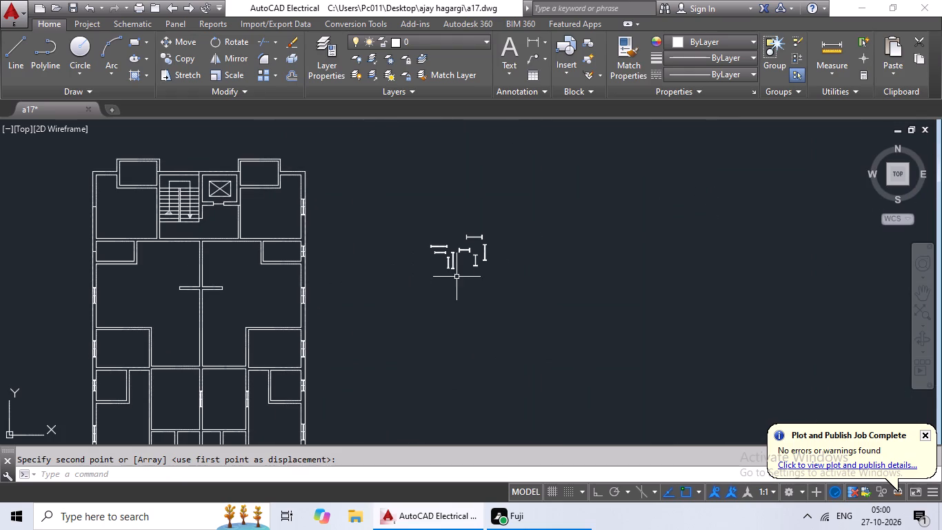
scroll(477, 260, up, 4)
drag(488, 210, 446, 284)
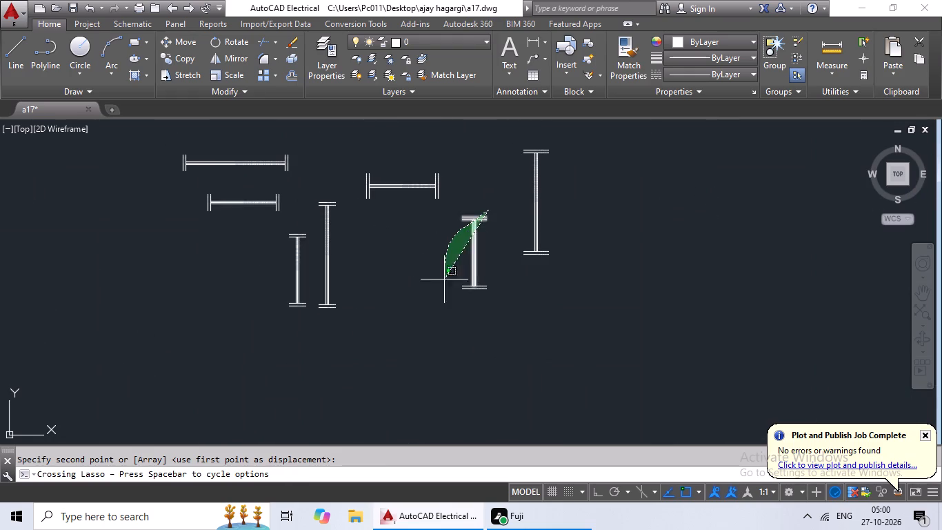
drag(446, 284, 521, 304)
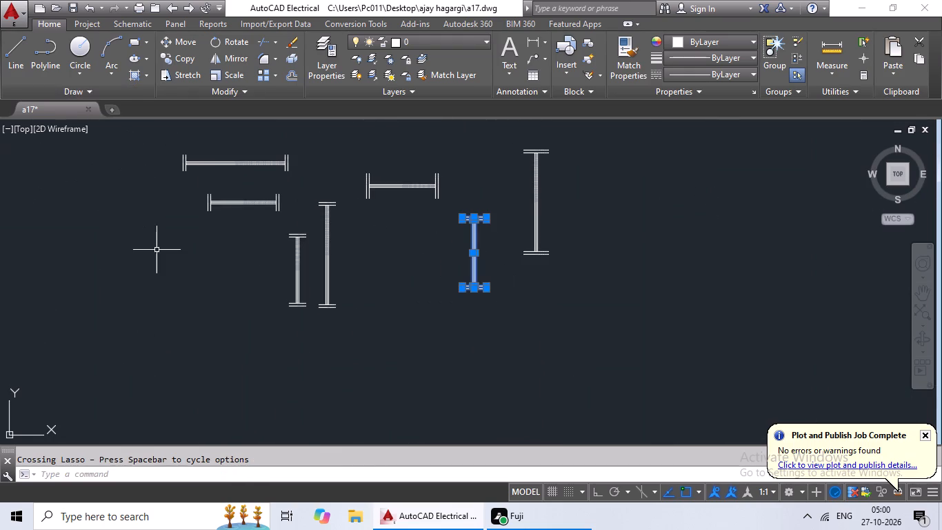
click(185, 64)
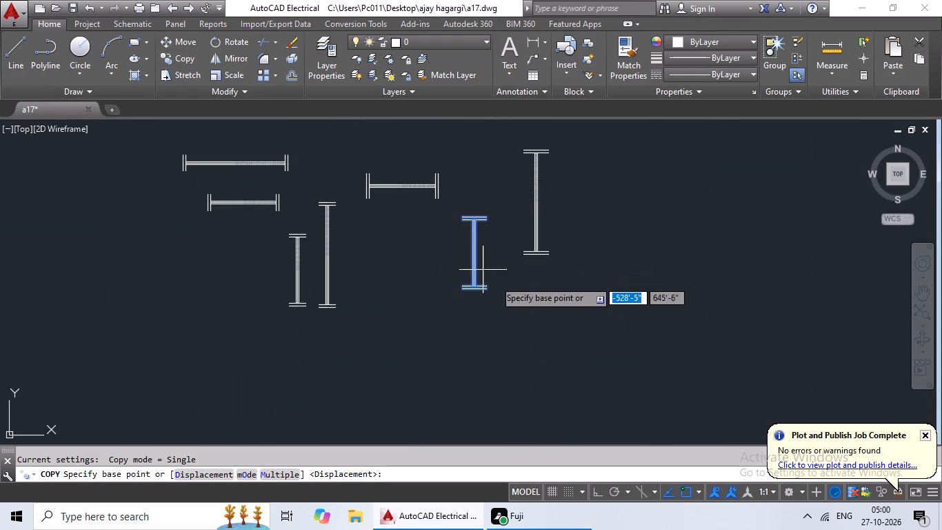
scroll(478, 248, up, 4)
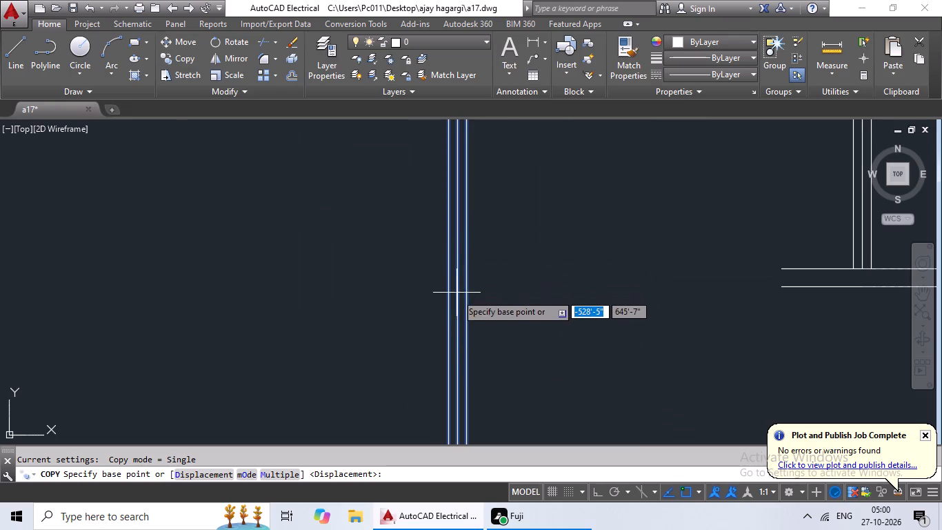
scroll(462, 313, down, 1)
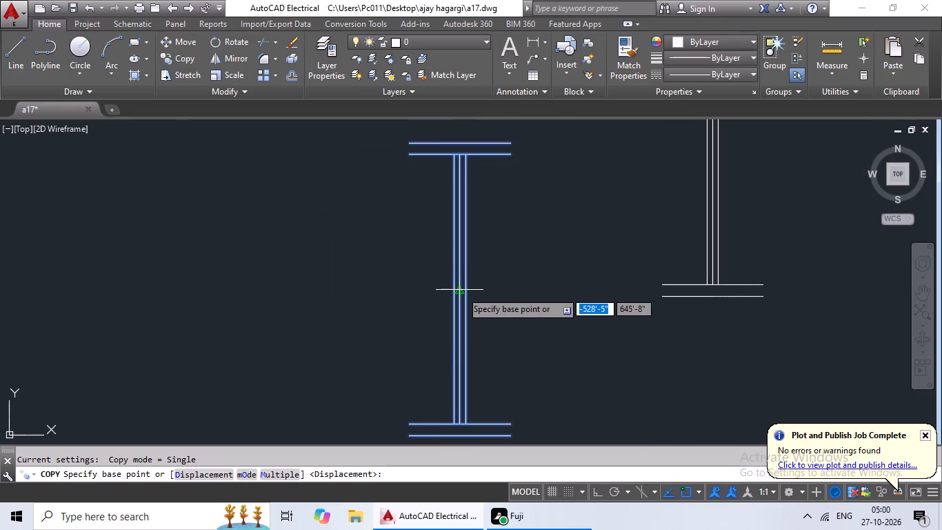
click(462, 291)
scroll(297, 299, down, 4)
middle_drag(195, 315, 501, 268)
middle_drag(317, 308, 539, 262)
scroll(239, 289, down, 2)
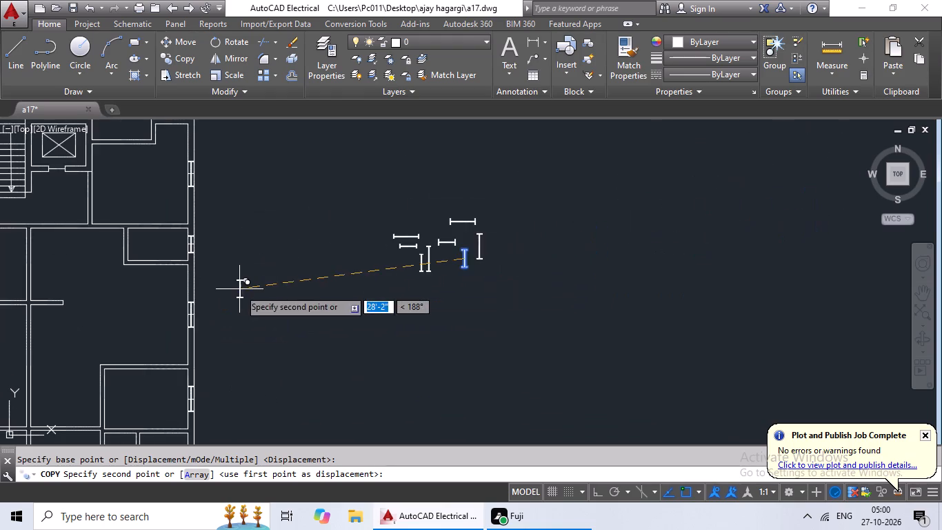
middle_drag(254, 287, 523, 246)
middle_drag(299, 296, 434, 273)
middle_drag(367, 303, 412, 294)
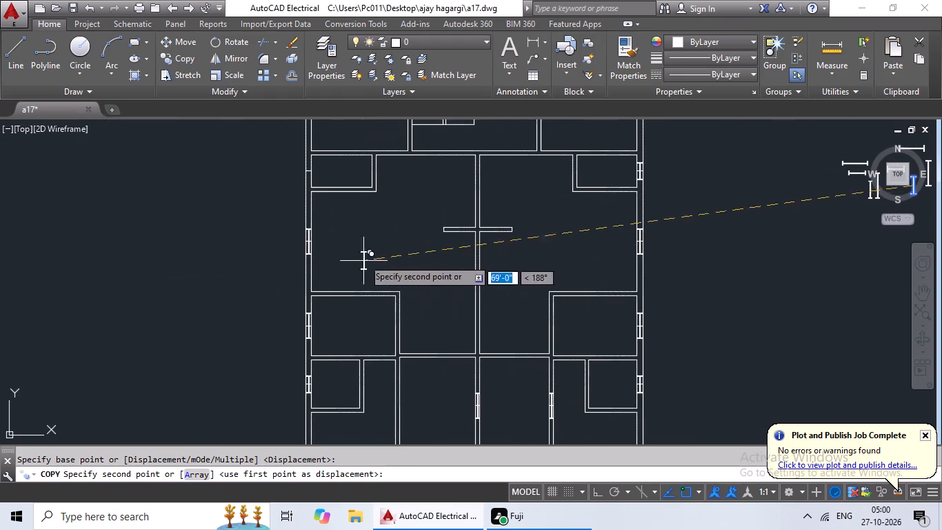
middle_drag(363, 257, 363, 331)
scroll(317, 240, up, 4)
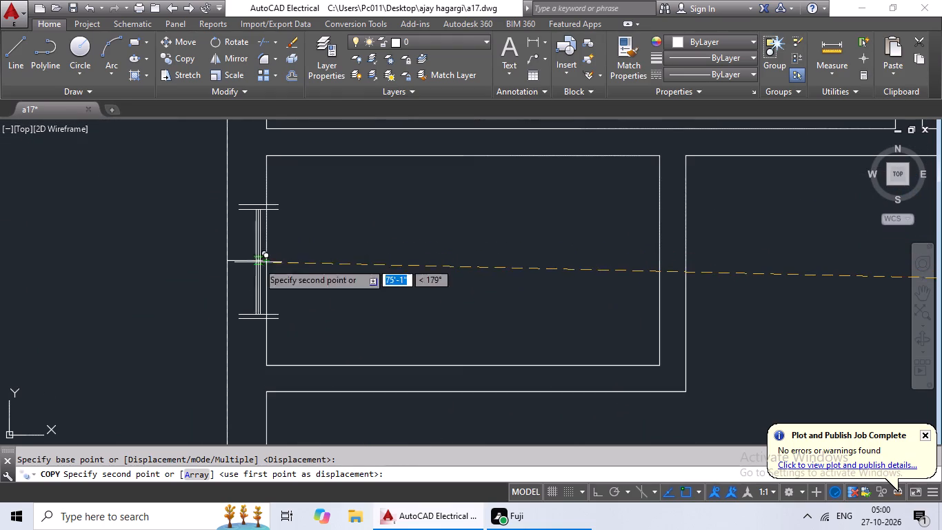
click(245, 258)
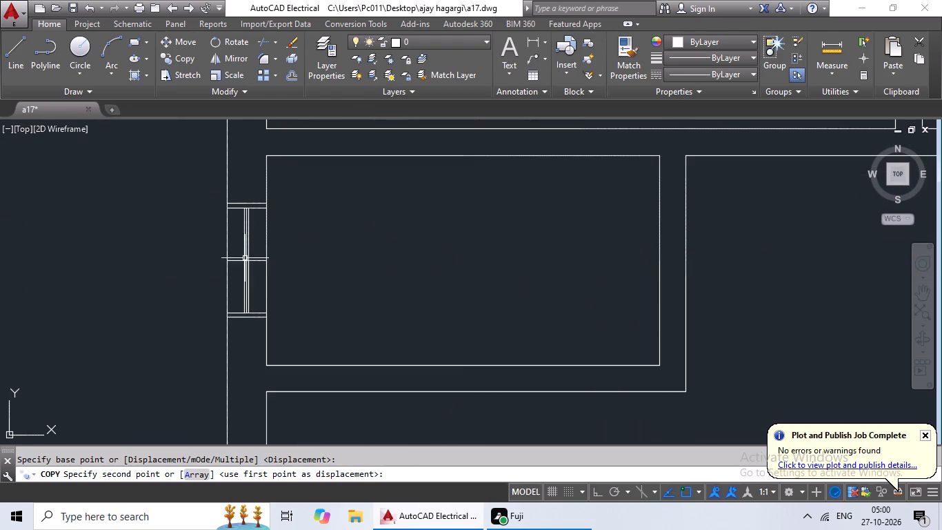
Copy the long, wide-framed vertical window symbol by its midpoint to the left exterior wall mark of the top-left room beside the staircase.
scroll(318, 248, down, 4)
middle_drag(375, 249, 223, 311)
middle_drag(299, 296, 310, 277)
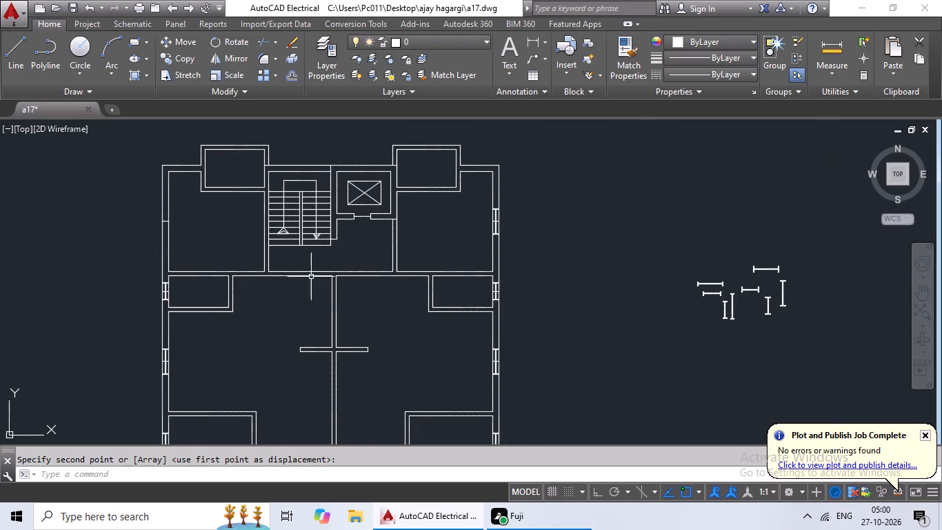
middle_drag(570, 268, 343, 275)
scroll(563, 294, up, 4)
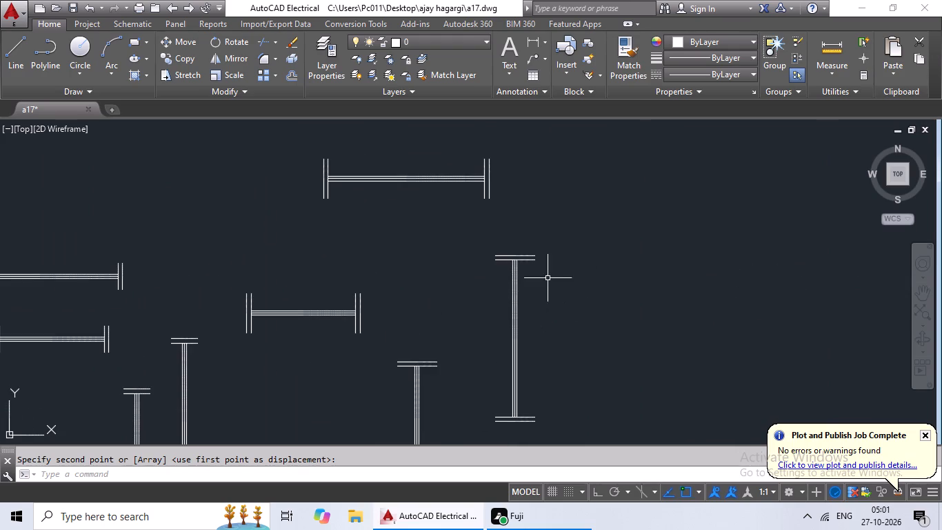
scroll(550, 268, down, 1)
drag(572, 244, 523, 383)
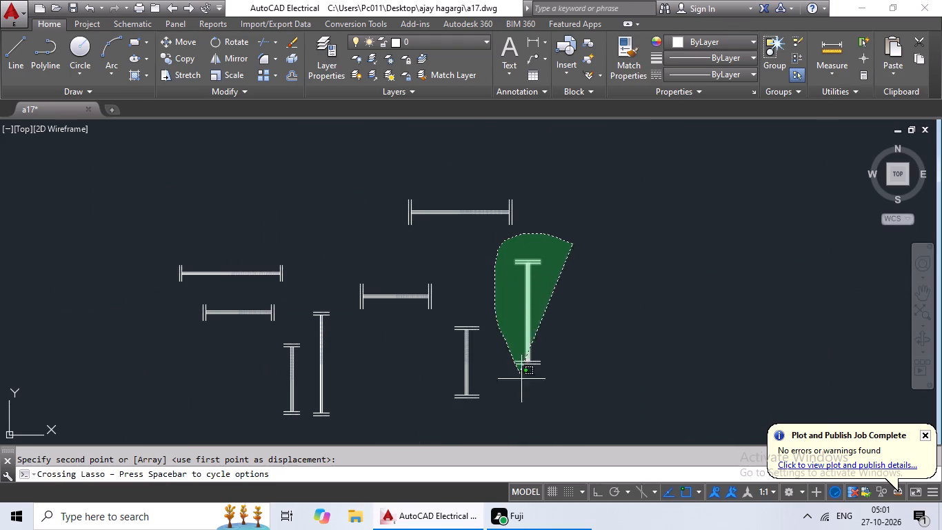
drag(523, 383, 588, 387)
click(194, 57)
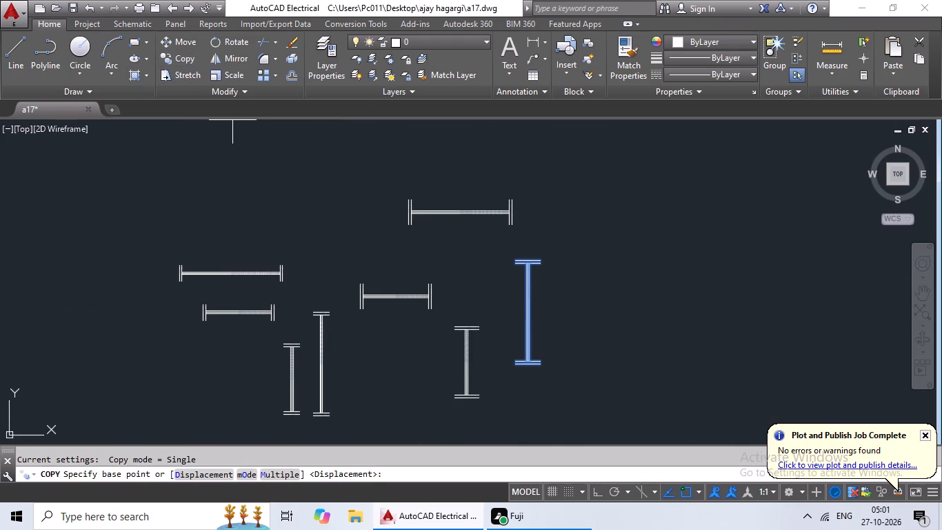
scroll(532, 317, up, 4)
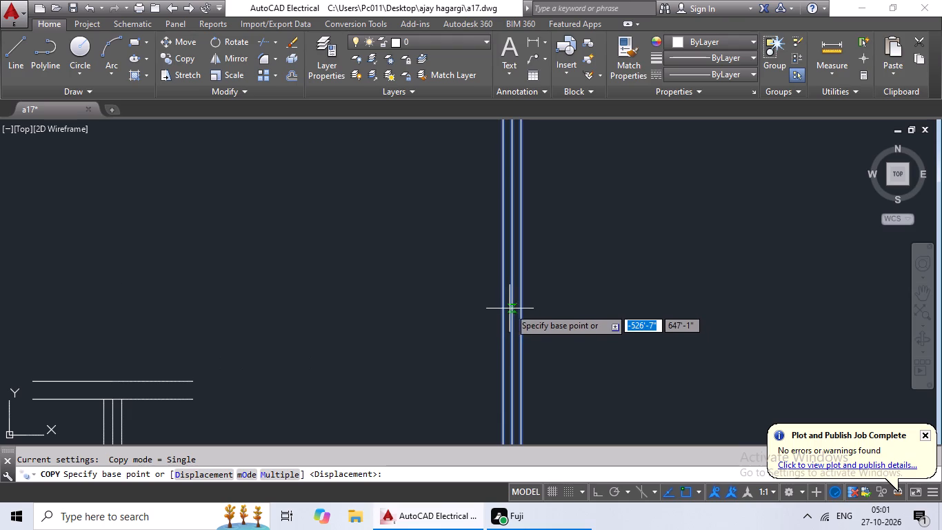
drag(512, 289, 506, 286)
scroll(234, 274, down, 5)
middle_drag(177, 282, 450, 224)
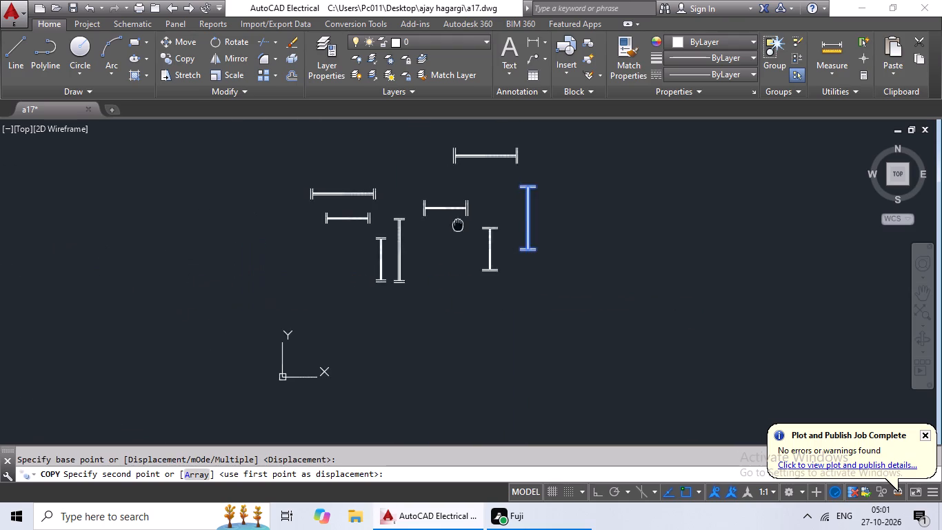
scroll(182, 307, down, 1)
middle_drag(179, 307, 470, 236)
middle_drag(252, 294, 399, 262)
middle_drag(164, 293, 370, 293)
middle_drag(148, 305, 308, 295)
middle_drag(229, 300, 213, 342)
middle_drag(230, 242, 210, 317)
middle_drag(223, 195, 211, 255)
middle_drag(208, 204, 207, 257)
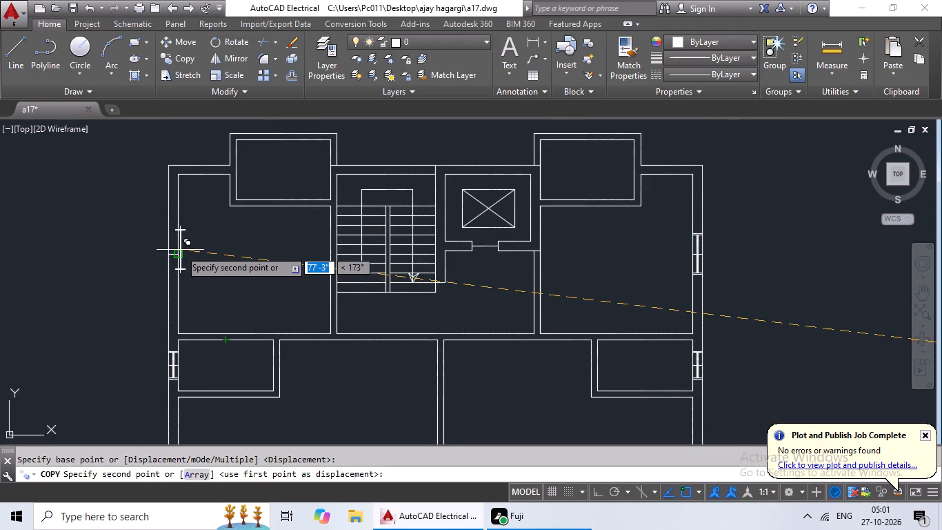
scroll(177, 257, up, 4)
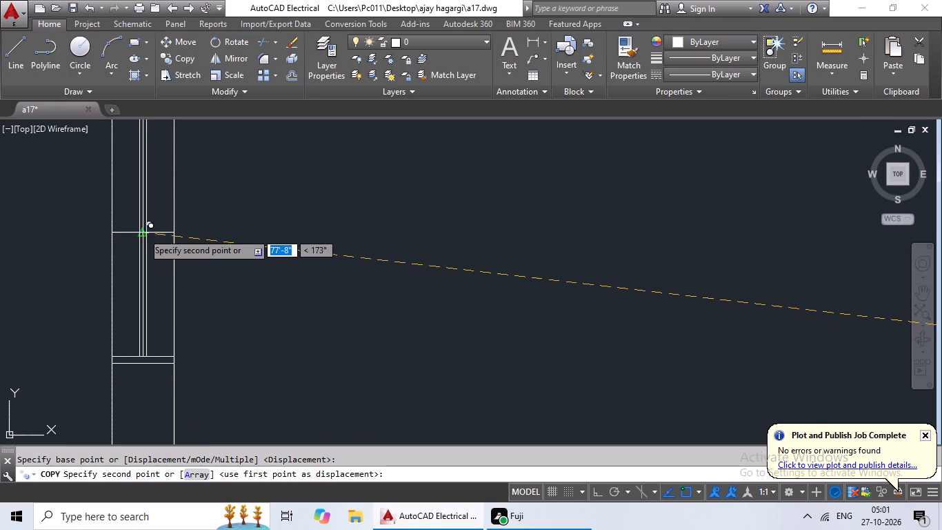
click(143, 233)
Delete the whole group of source window symbols standing beside the floor plan.
scroll(313, 266, down, 4)
scroll(398, 260, down, 2)
middle_drag(424, 286, 427, 217)
middle_drag(497, 268, 350, 230)
middle_drag(543, 228, 502, 242)
drag(661, 171, 626, 157)
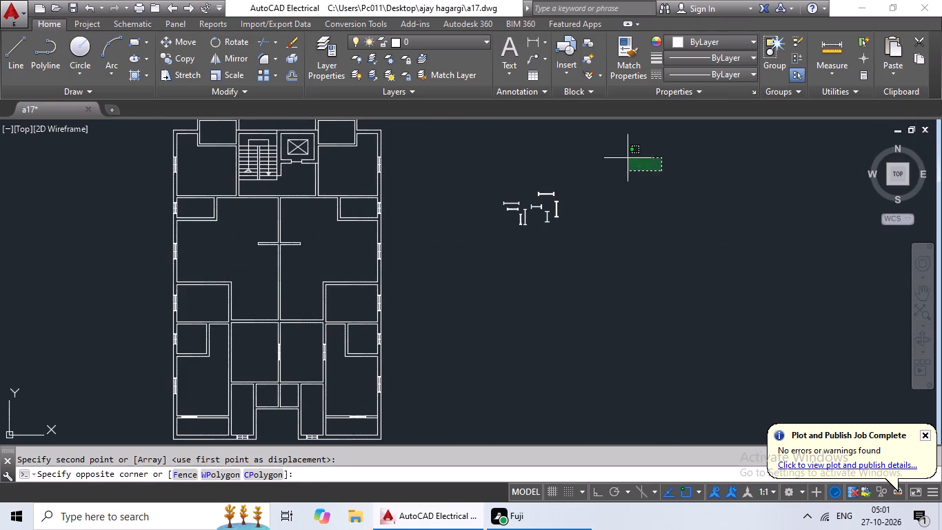
drag(626, 157, 579, 279)
key(Delete)
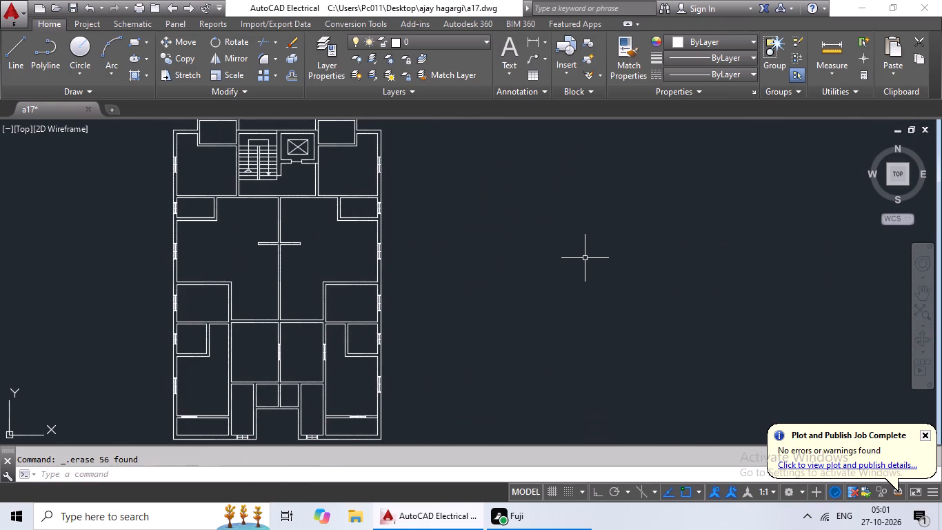
Delete together all the leftover midpoint marker lines crossing the windows in the floor plan's right, bottom and left exterior walls and its interior walls.
scroll(379, 156, up, 3)
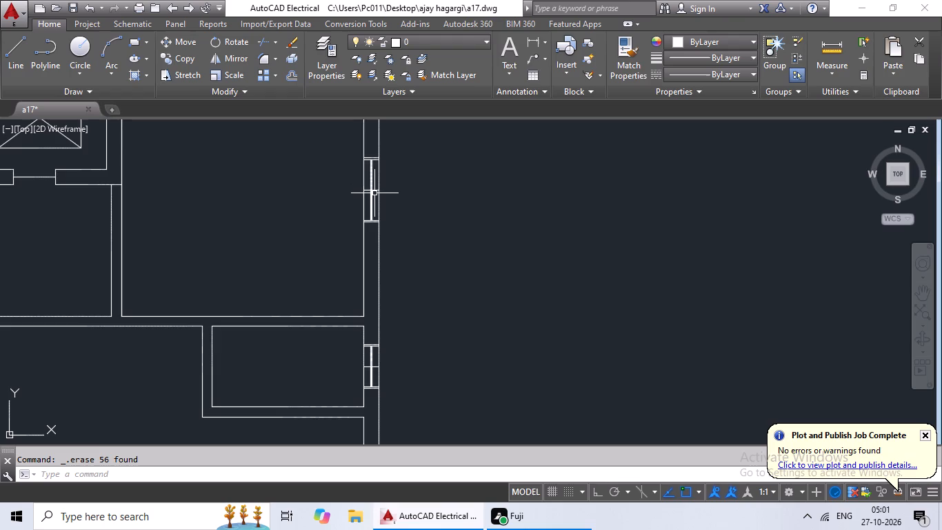
scroll(374, 193, up, 2)
click(378, 186)
scroll(450, 213, down, 2)
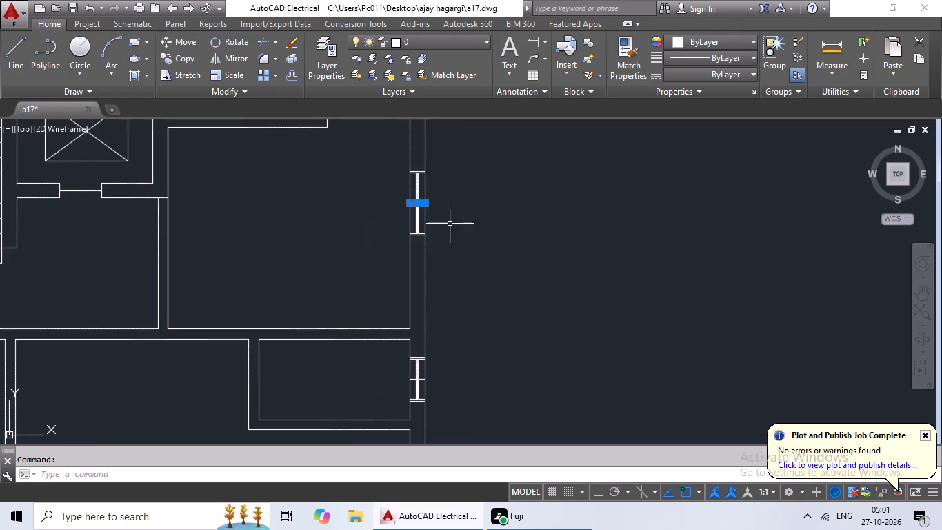
middle_drag(443, 246, 458, 177)
scroll(435, 321, up, 4)
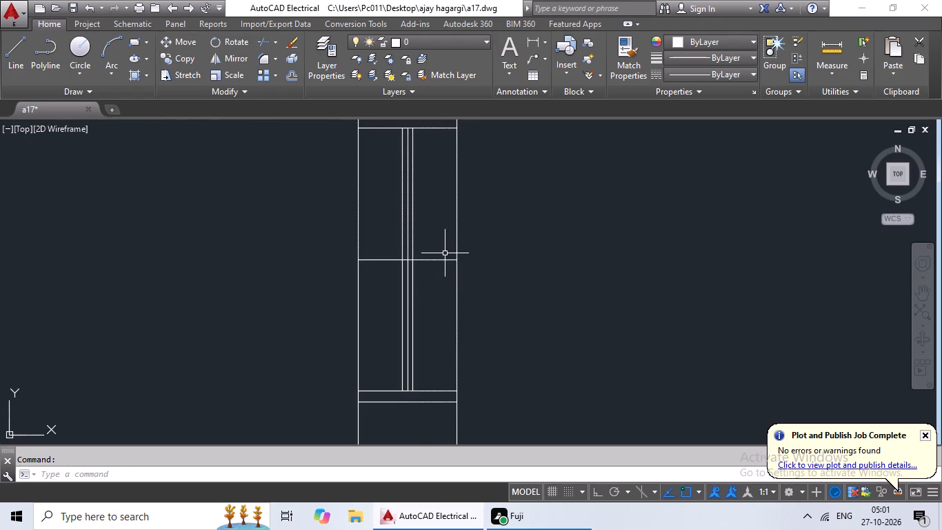
click(441, 259)
scroll(472, 265, down, 4)
middle_drag(481, 272, 488, 189)
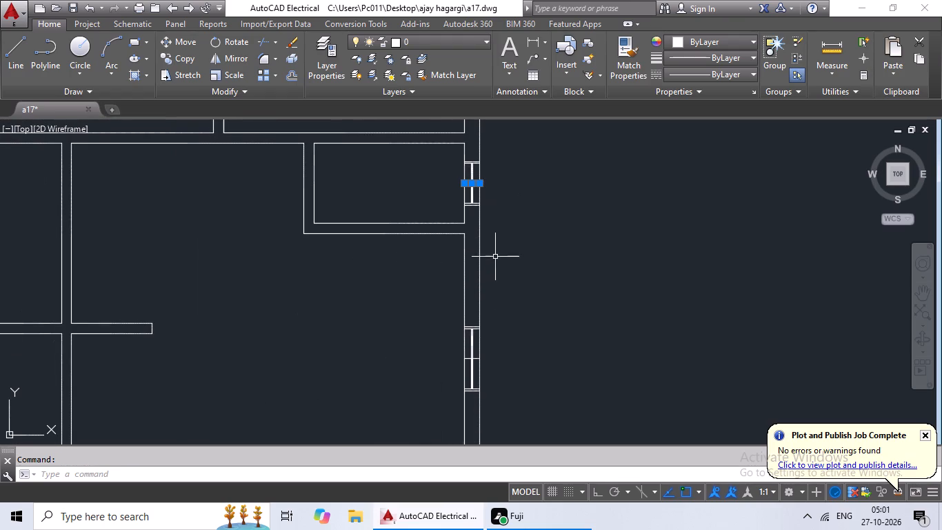
middle_drag(481, 331, 485, 299)
scroll(480, 325, up, 4)
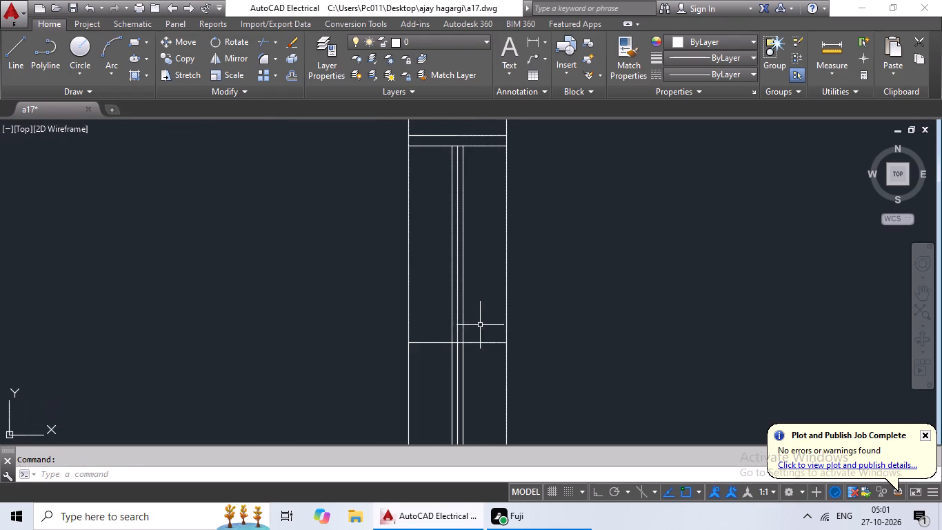
click(483, 343)
scroll(561, 324, down, 4)
middle_drag(560, 331, 547, 207)
middle_drag(551, 311, 551, 219)
scroll(532, 323, up, 5)
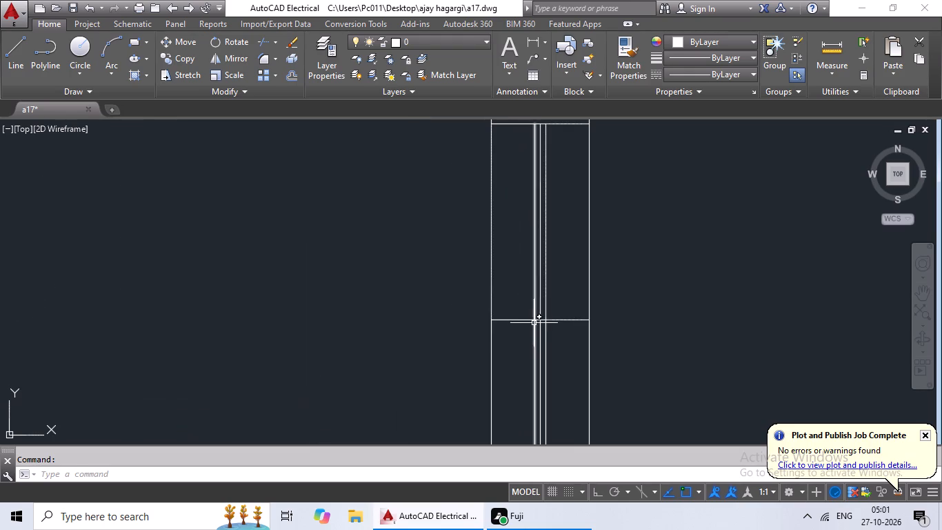
click(555, 320)
scroll(577, 320, down, 3)
middle_drag(591, 323, 587, 197)
middle_drag(633, 316, 634, 312)
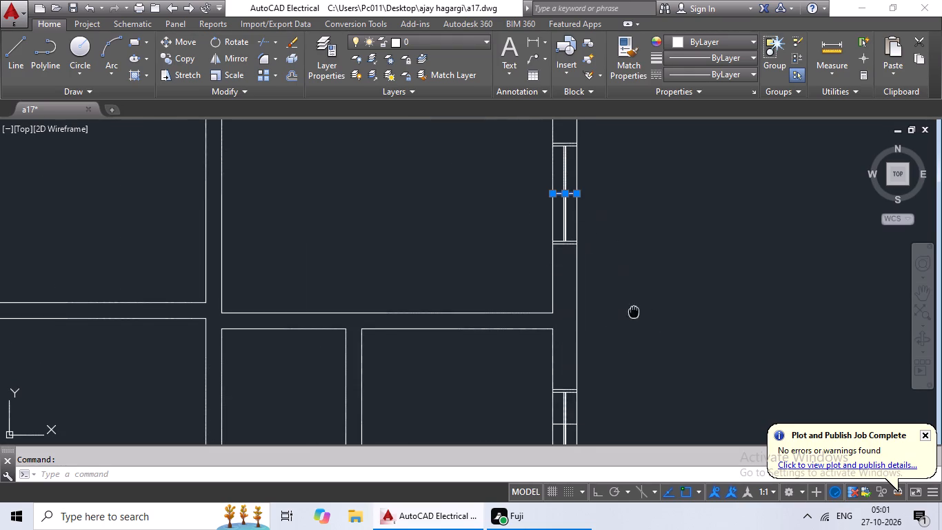
middle_drag(634, 312, 630, 119)
click(570, 228)
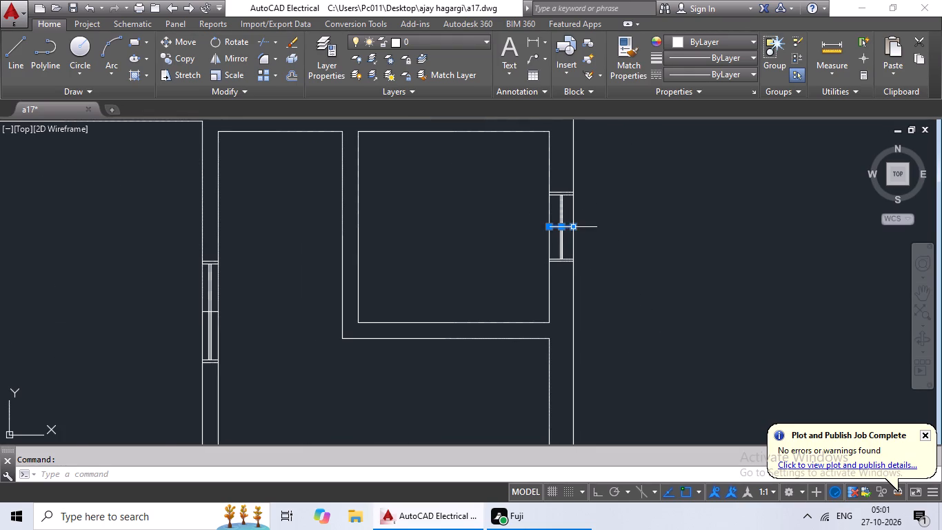
scroll(589, 239, down, 1)
middle_drag(590, 243, 609, 143)
scroll(594, 314, up, 4)
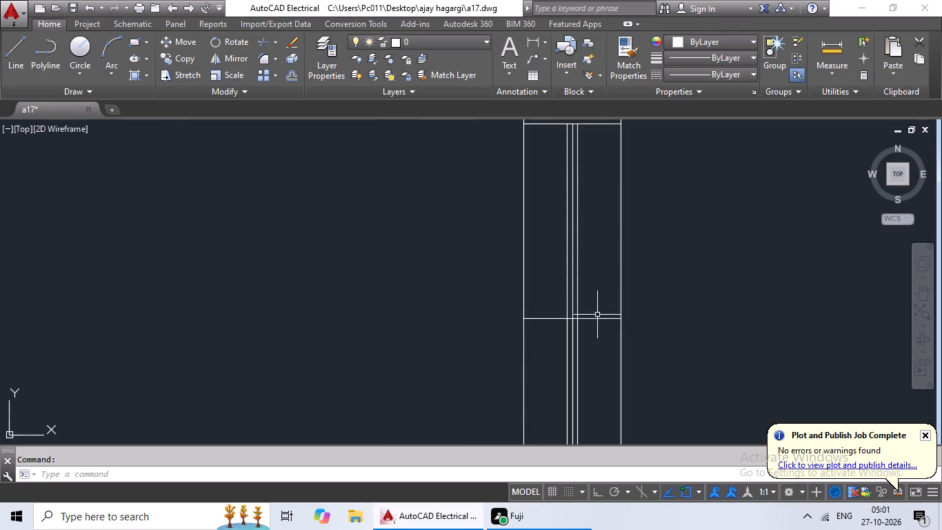
click(597, 319)
scroll(606, 325, down, 3)
middle_drag(586, 357, 588, 227)
middle_drag(601, 306, 594, 246)
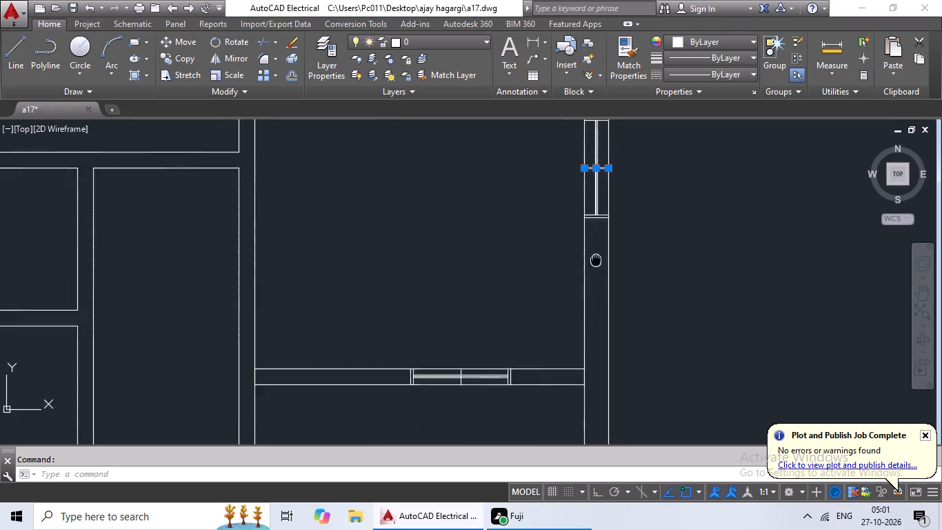
middle_drag(594, 246, 586, 136)
scroll(448, 235, up, 5)
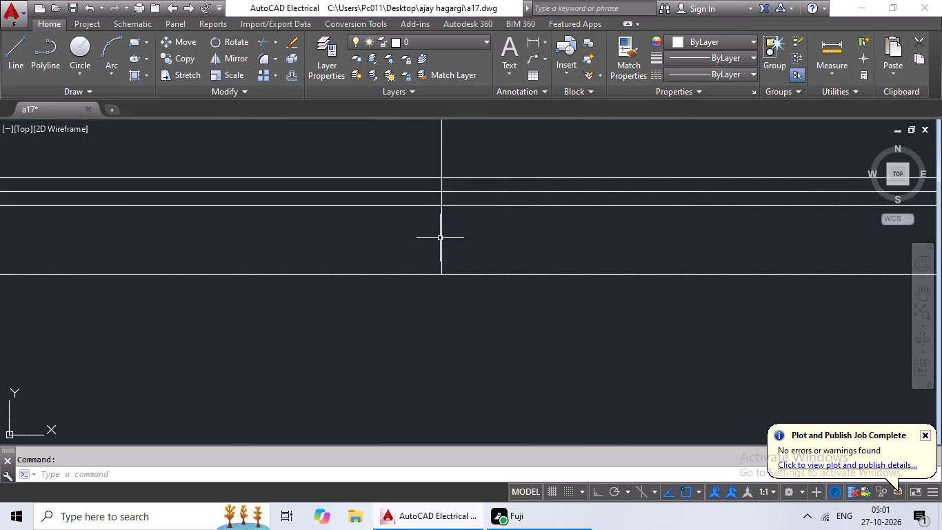
click(442, 239)
scroll(502, 243, down, 5)
middle_drag(485, 273, 682, 274)
scroll(410, 381, up, 4)
click(346, 366)
scroll(506, 356, down, 5)
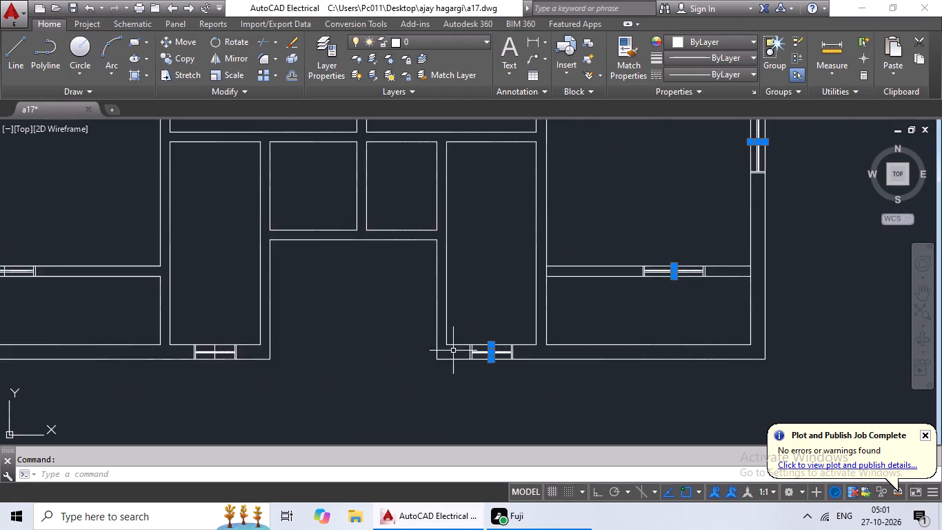
middle_drag(439, 346, 657, 330)
scroll(428, 343, up, 4)
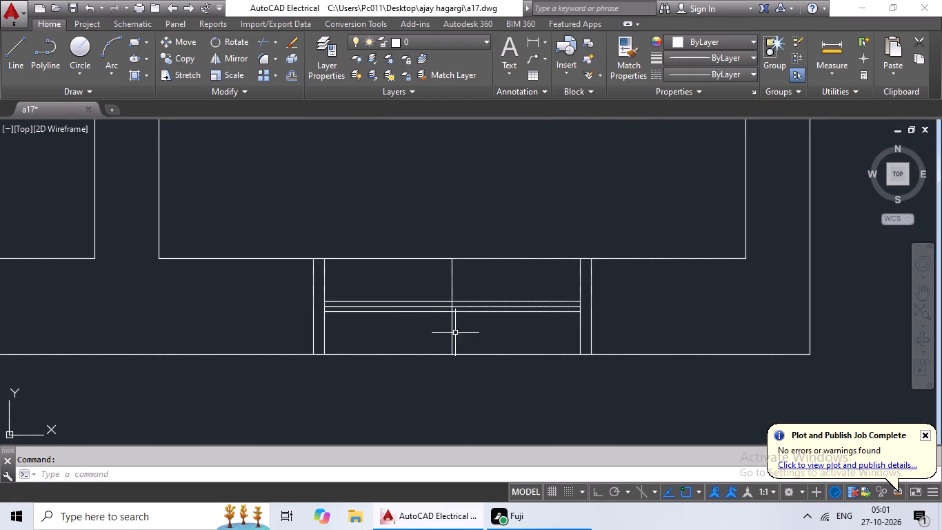
click(454, 336)
scroll(487, 317, down, 4)
middle_drag(513, 261, 533, 369)
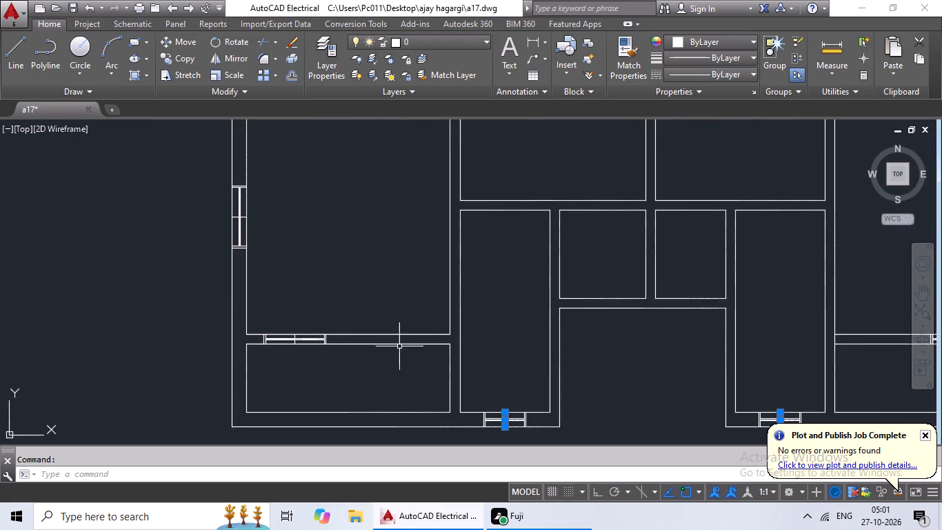
middle_drag(399, 346, 589, 312)
scroll(481, 304, up, 4)
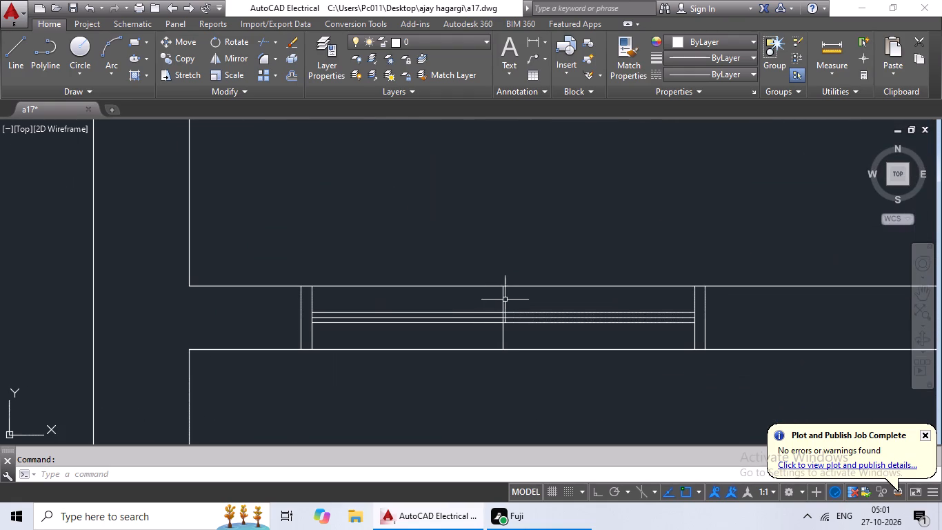
click(505, 299)
middle_drag(534, 256, 556, 372)
scroll(505, 285, down, 3)
middle_drag(504, 268, 488, 383)
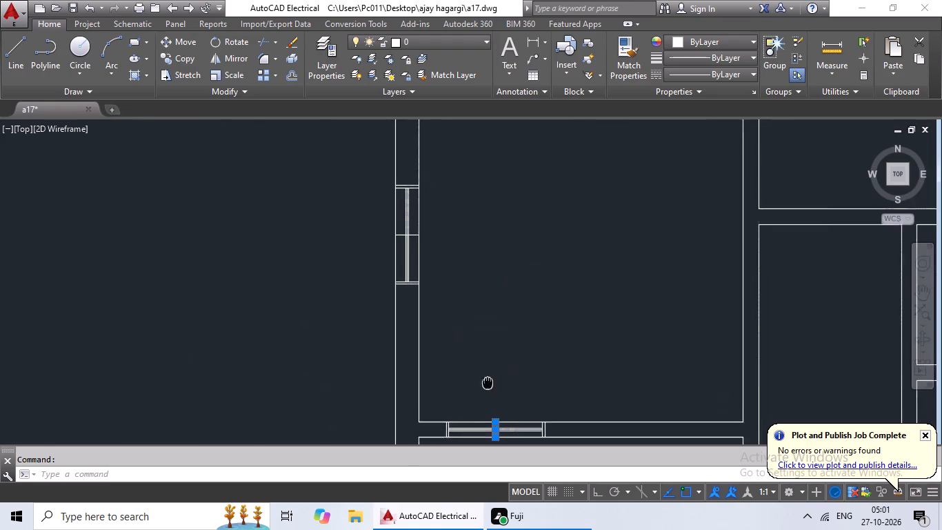
middle_drag(488, 383, 487, 384)
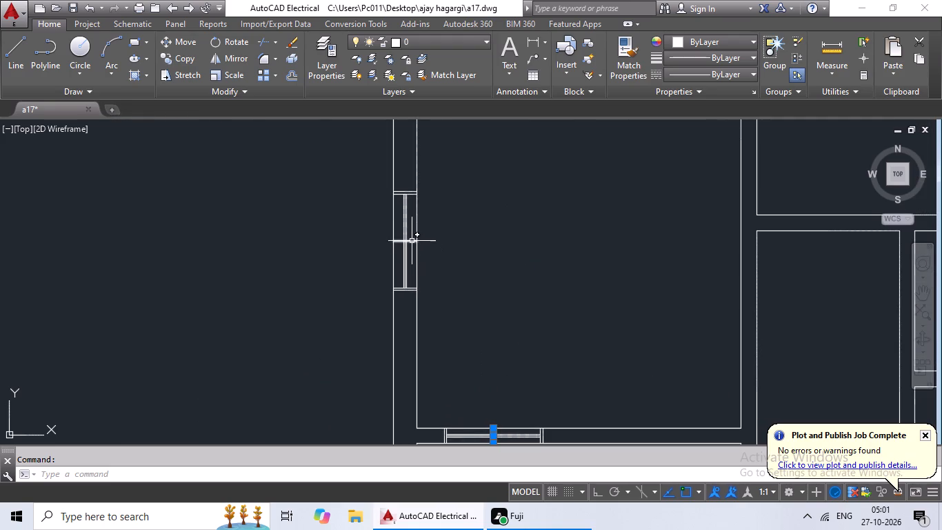
click(412, 242)
scroll(459, 233, down, 4)
middle_drag(494, 234, 453, 313)
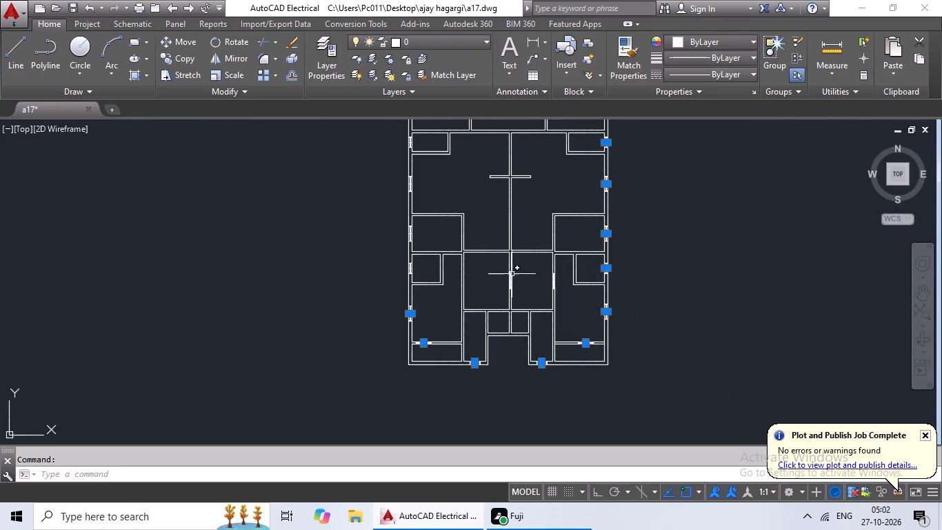
scroll(515, 276, up, 6)
click(458, 354)
scroll(541, 320, down, 3)
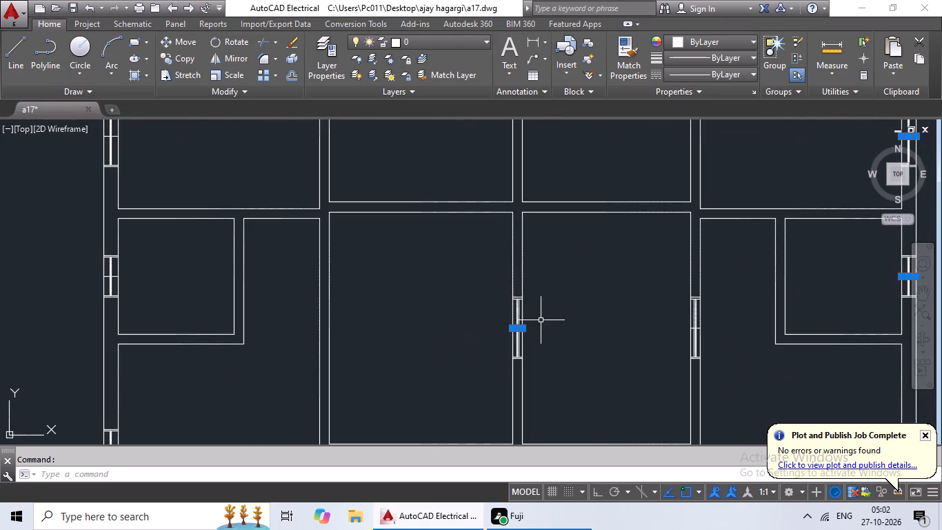
middle_drag(550, 318, 368, 329)
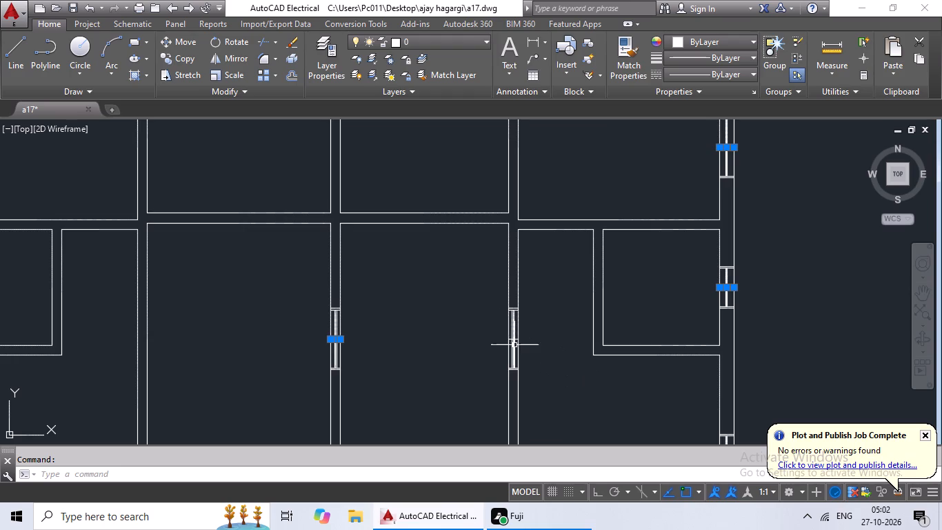
scroll(514, 345, up, 5)
click(530, 307)
scroll(479, 322, down, 5)
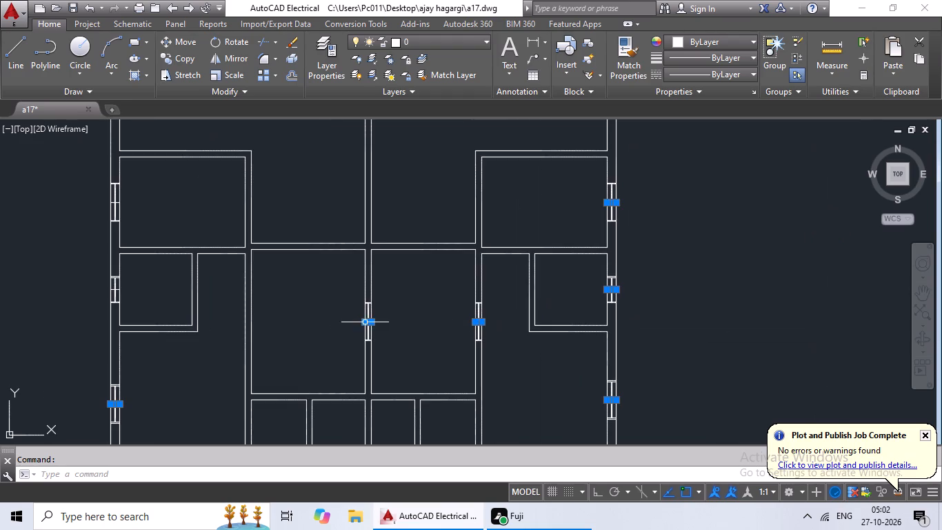
middle_drag(364, 320, 626, 313)
middle_drag(477, 313, 550, 313)
scroll(453, 281, up, 5)
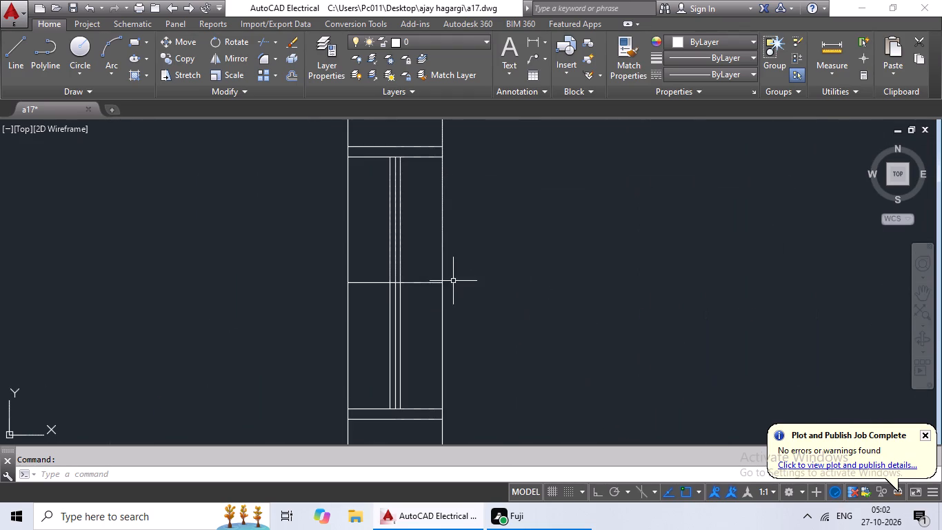
click(421, 284)
scroll(469, 287, down, 4)
middle_drag(507, 269, 464, 394)
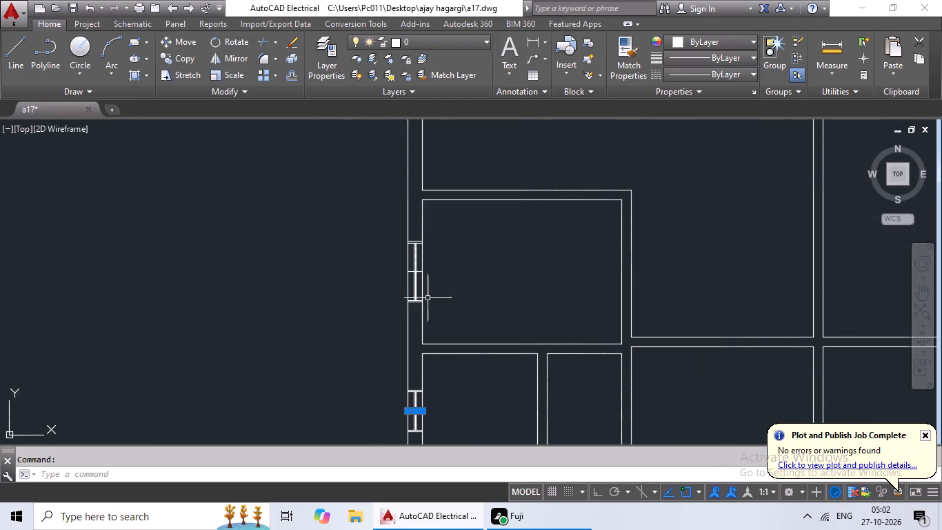
scroll(422, 277, up, 4)
click(395, 237)
scroll(593, 297, down, 3)
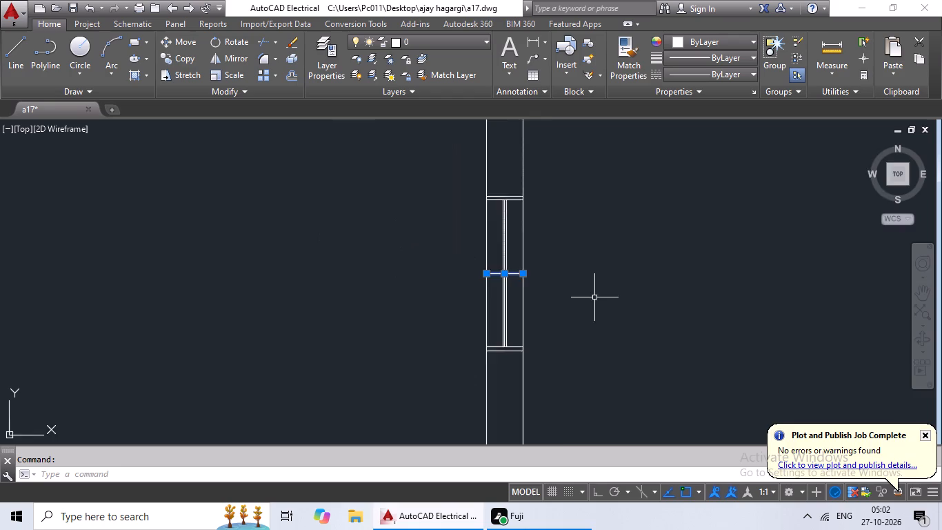
scroll(594, 299, down, 1)
middle_drag(657, 291, 481, 391)
middle_drag(531, 265, 590, 424)
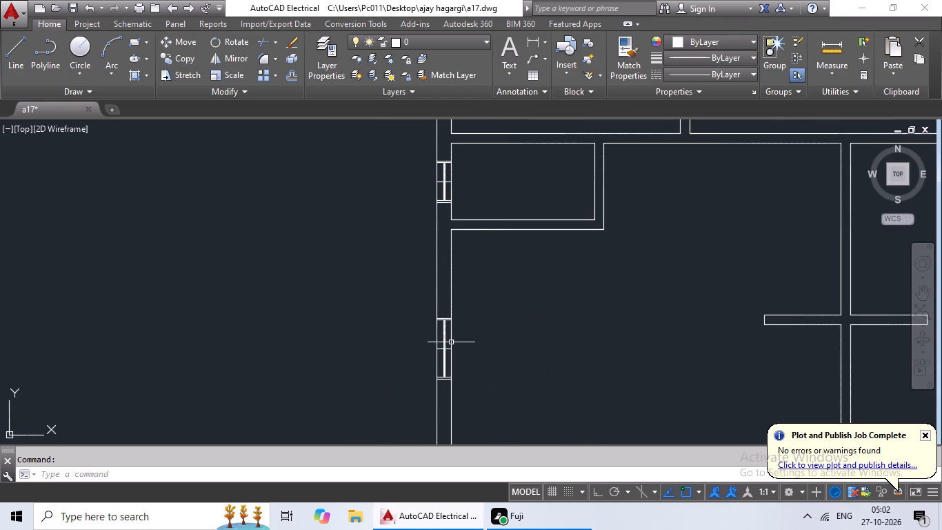
scroll(451, 342, up, 3)
click(430, 374)
scroll(532, 360, down, 4)
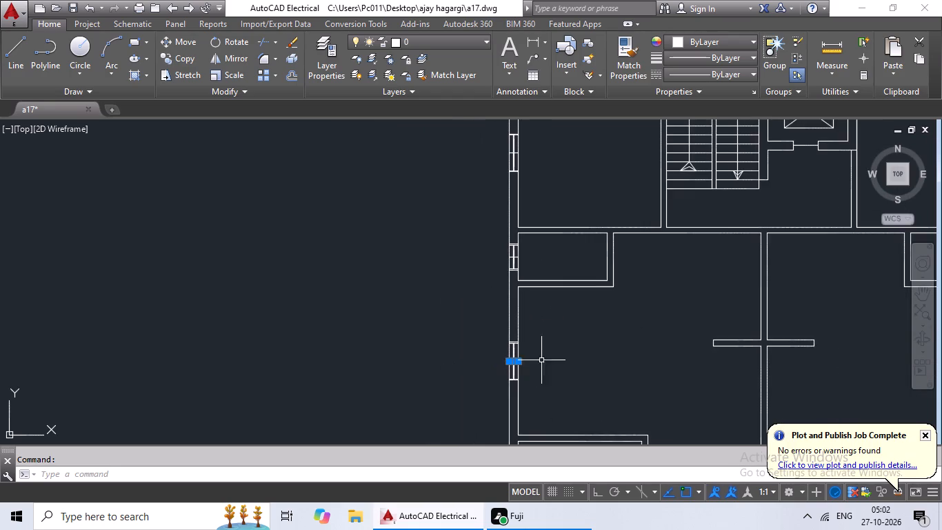
middle_drag(616, 358, 333, 418)
middle_drag(515, 387, 523, 450)
middle_drag(289, 434, 523, 404)
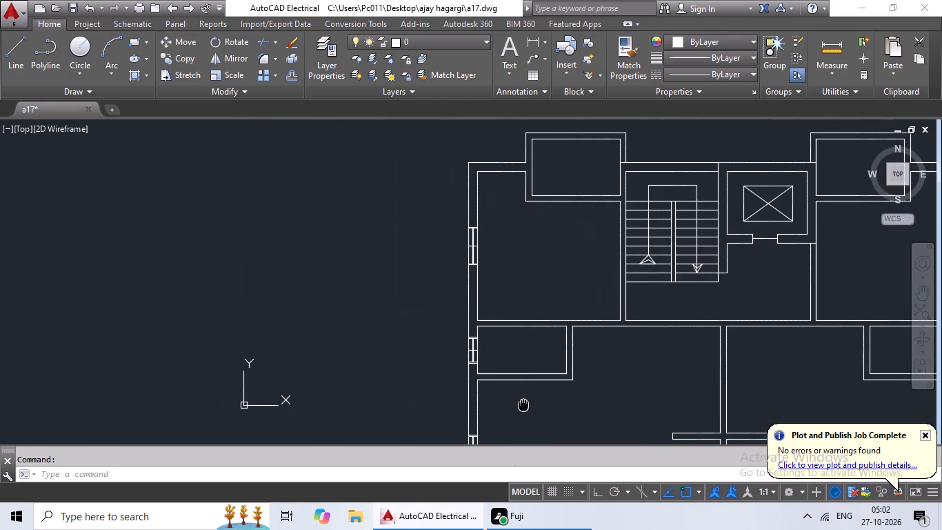
scroll(483, 352, up, 4)
click(434, 352)
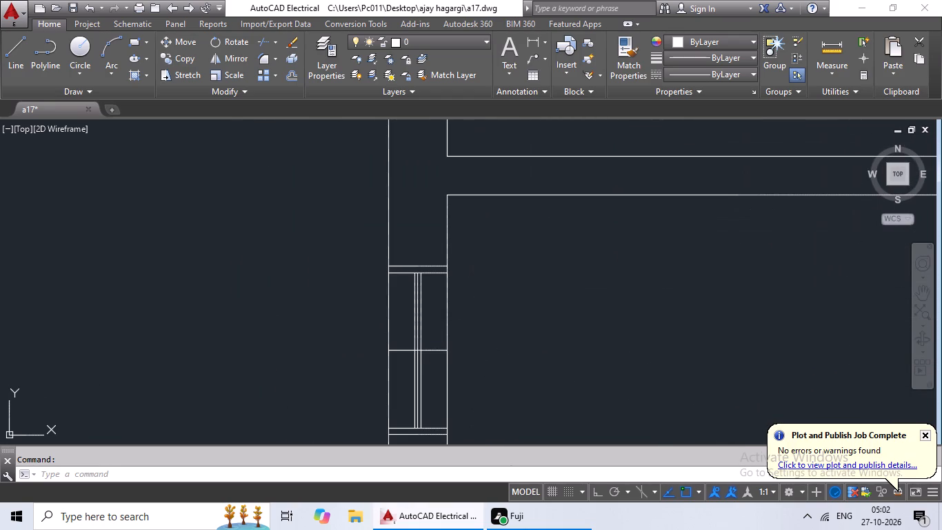
scroll(507, 355, down, 5)
middle_drag(541, 351, 494, 425)
scroll(450, 373, up, 4)
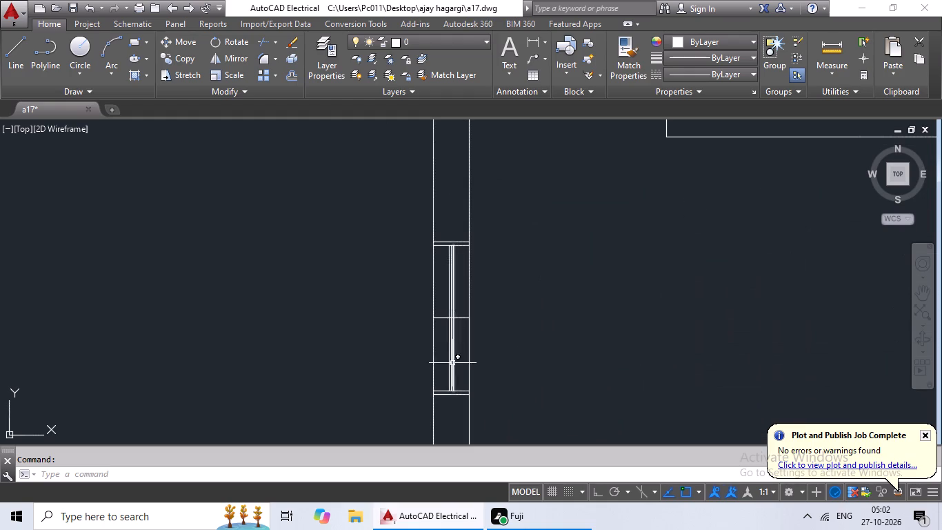
click(463, 319)
scroll(539, 324, down, 4)
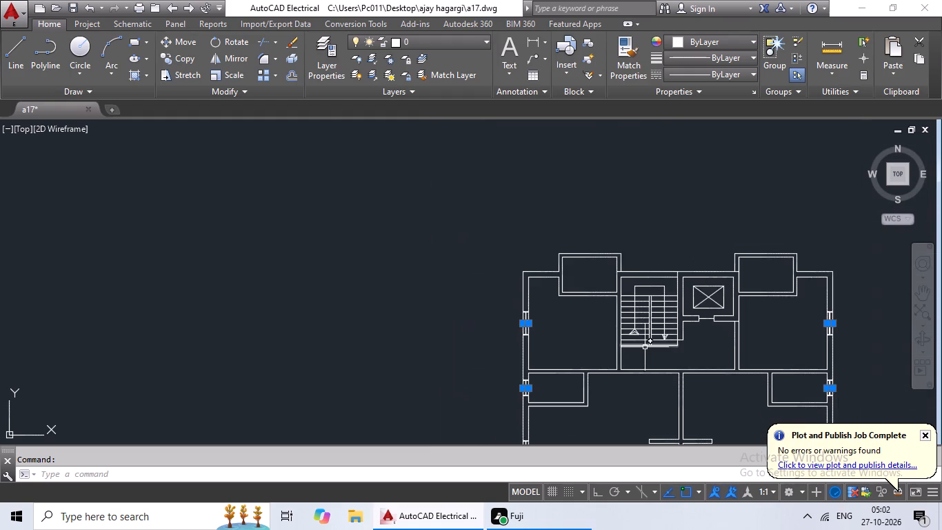
scroll(645, 347, down, 1)
middle_drag(664, 358, 671, 284)
scroll(699, 298, down, 1)
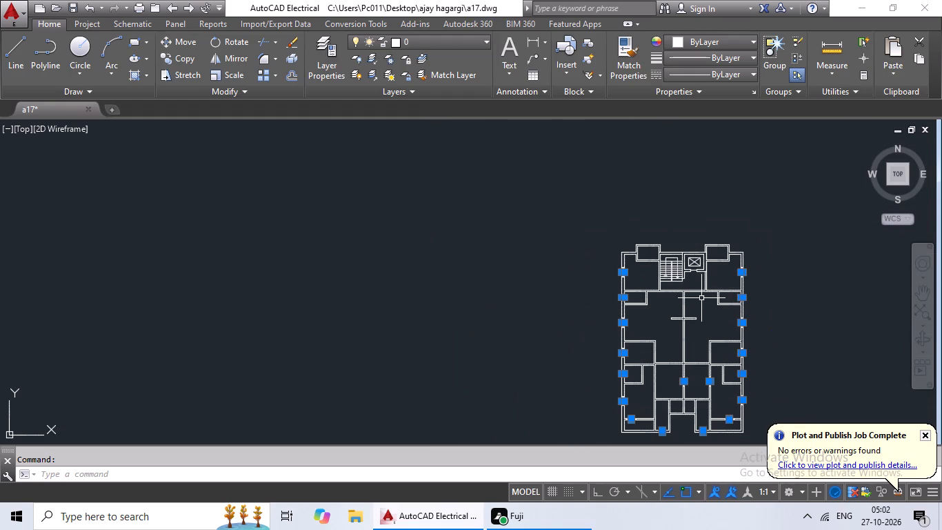
scroll(711, 283, up, 2)
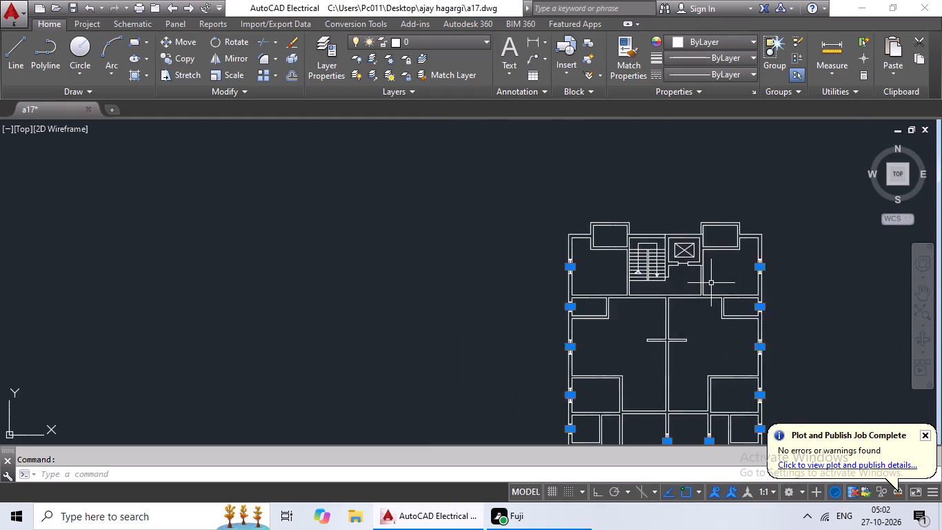
middle_drag(699, 297, 587, 297)
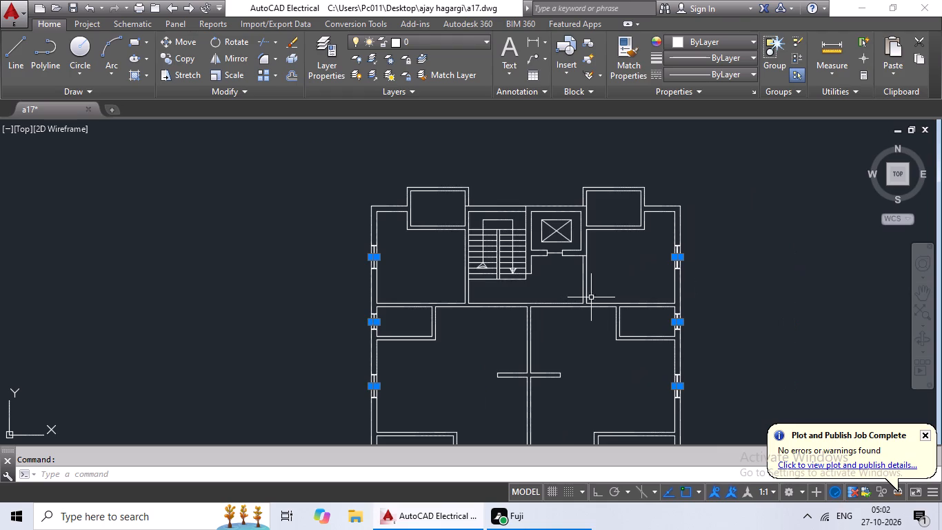
key(Delete)
scroll(615, 285, down, 1)
middle_drag(617, 292, 537, 271)
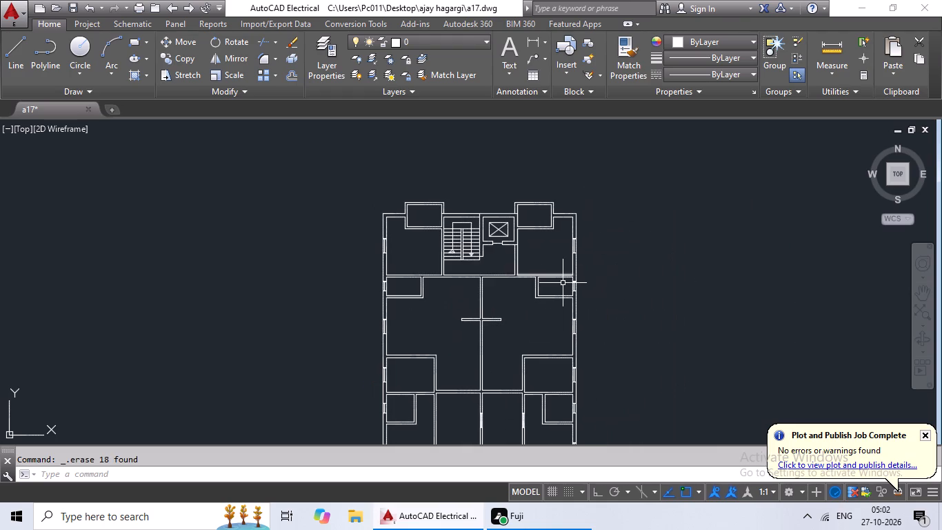
key(Escape)
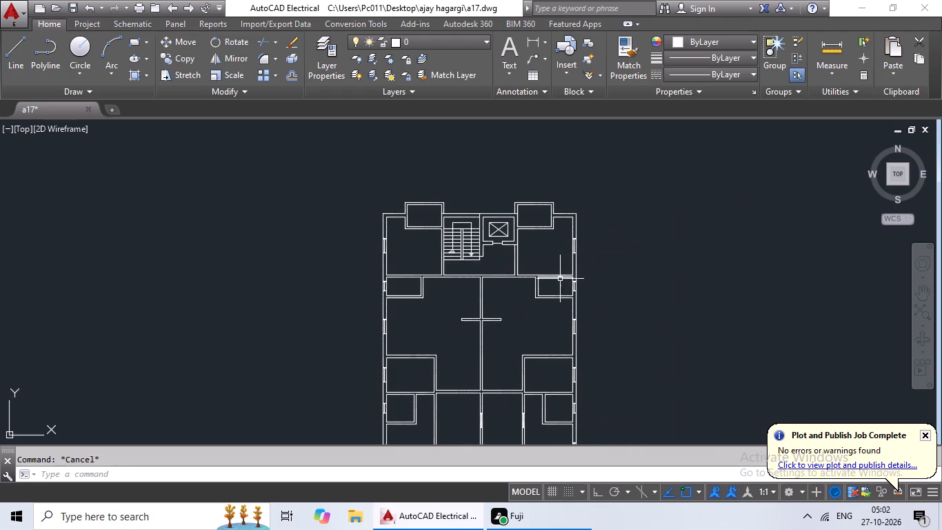
Draw a door jamb line across the wall below the top-left room, just right of the small room's corner.
key(Escape)
key(o)
key(Escape)
key(Escape)
click(10, 45)
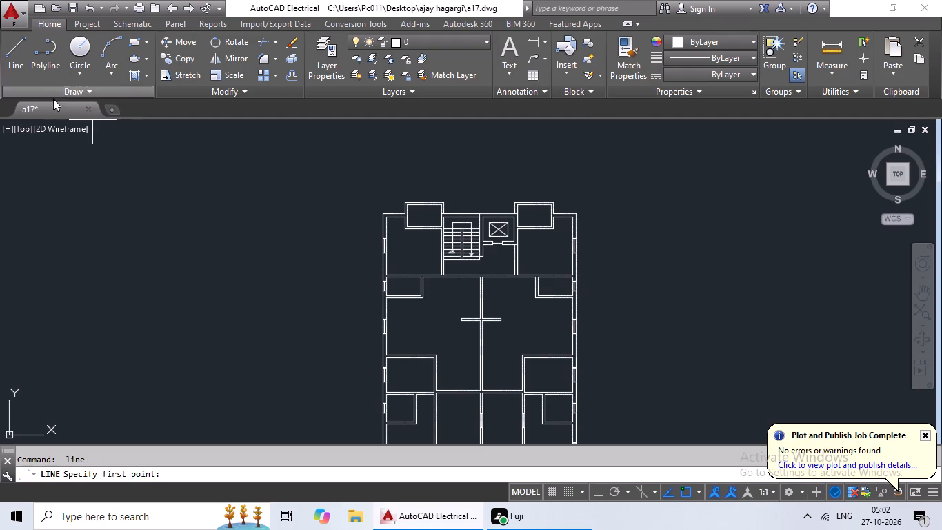
scroll(443, 285, up, 4)
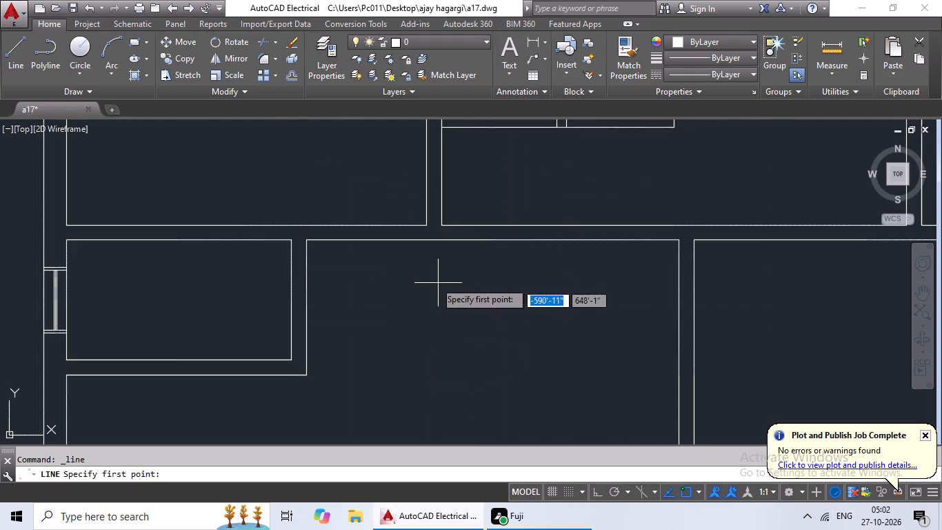
scroll(369, 250, up, 2)
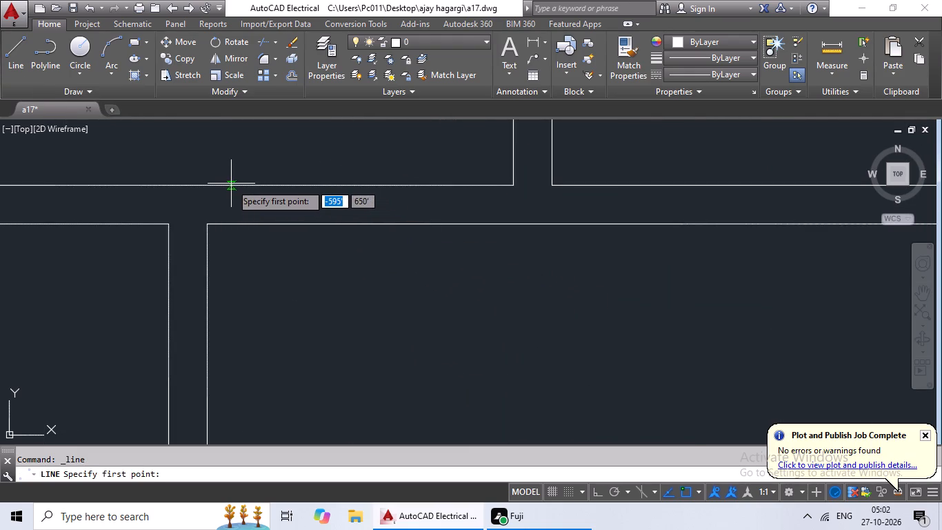
click(230, 184)
drag(230, 223, 245, 225)
key(Escape)
key(Escape)
Offset that jamb line 3' to the right, towards the staircase lobby, to mark the top-left room's door opening.
click(591, 490)
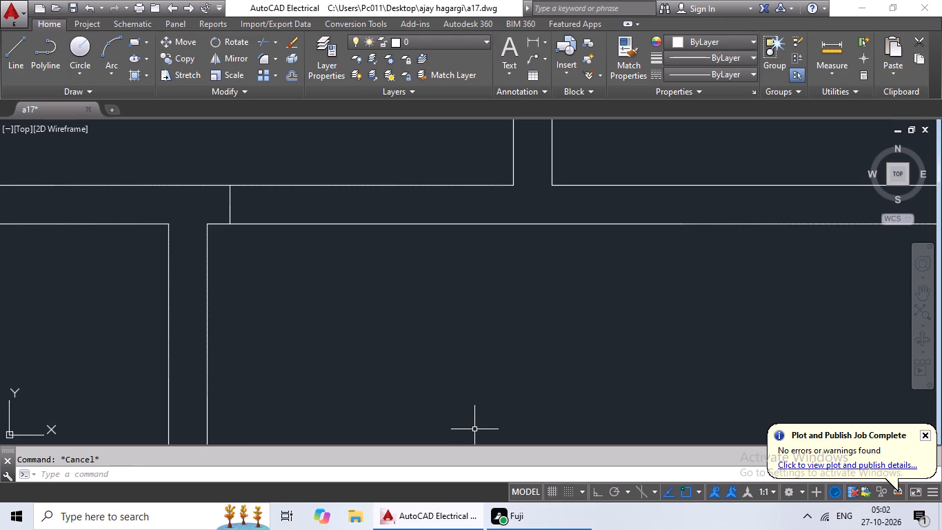
key(Escape)
key(Escape)
key(o)
key(Return)
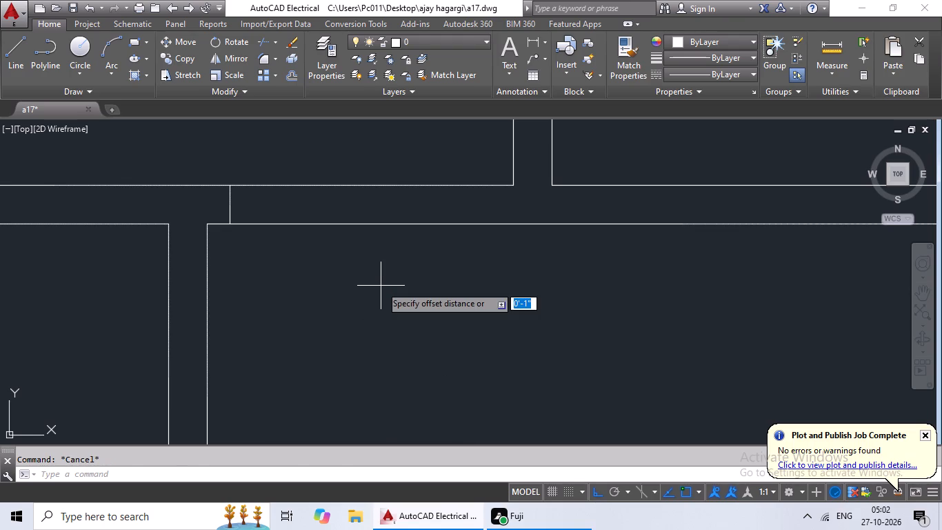
key(2)
key(BackSpace)
text(3')
key(Return)
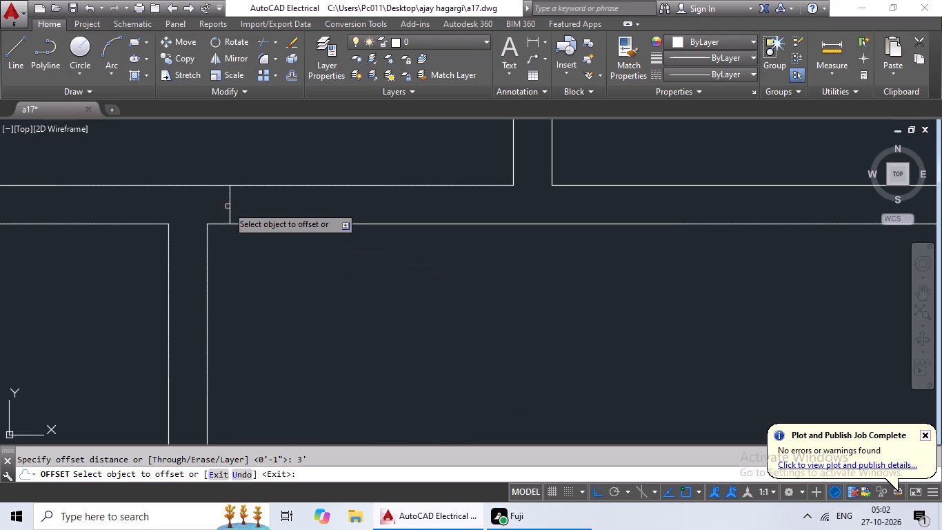
drag(228, 204, 236, 205)
click(303, 207)
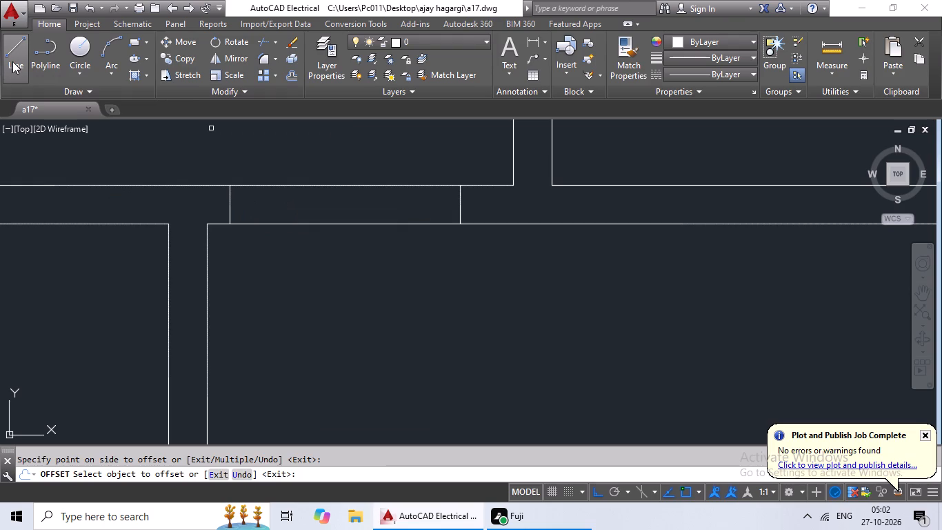
Draw a door jamb line across the wall below the staircase lobby, left of the central dividing wall.
click(13, 61)
scroll(342, 141, down, 3)
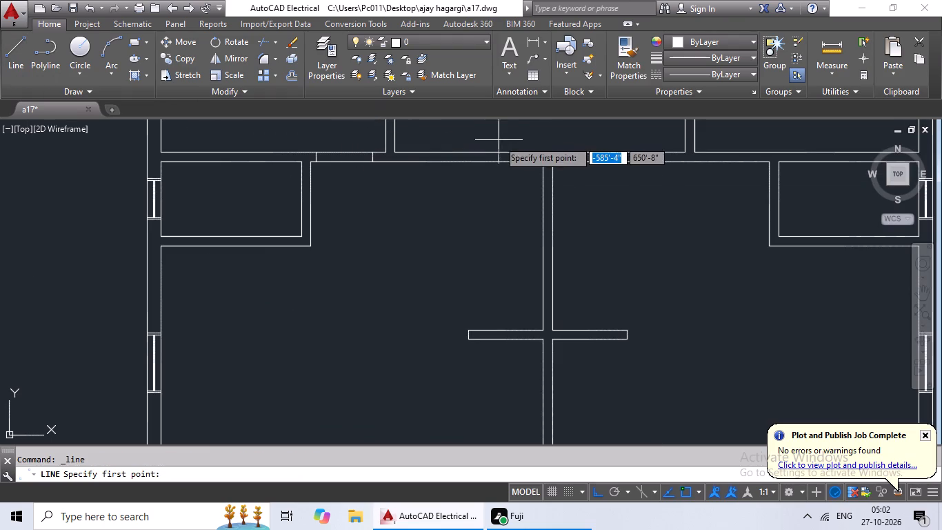
scroll(493, 145, down, 1)
middle_drag(476, 151, 280, 253)
middle_drag(290, 247, 306, 224)
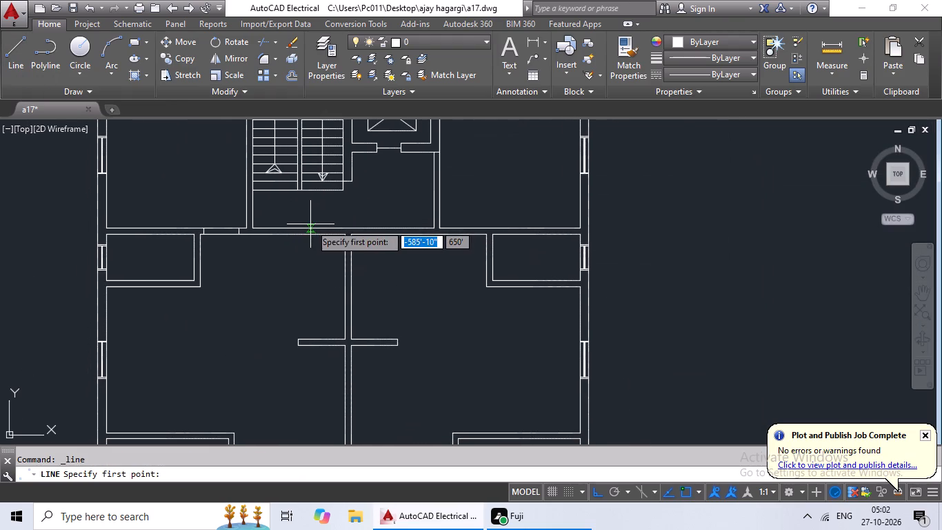
scroll(295, 232, up, 3)
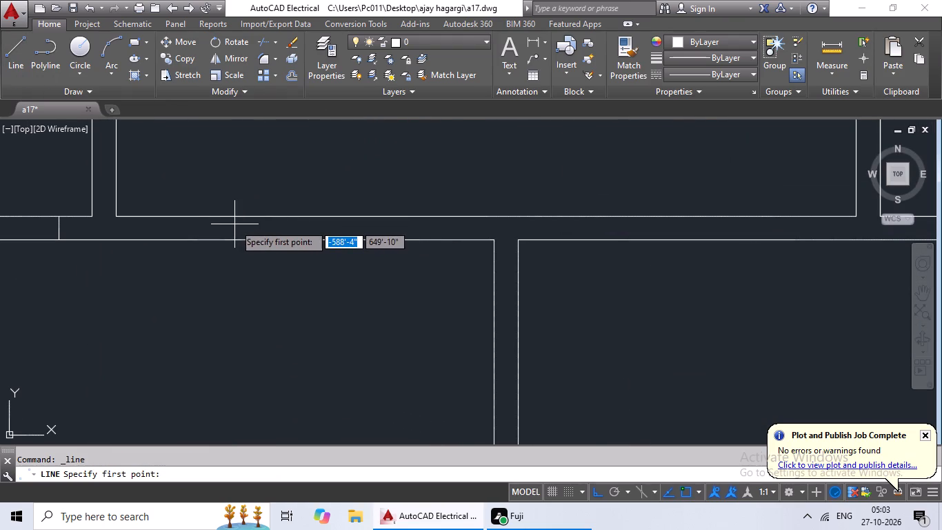
click(236, 217)
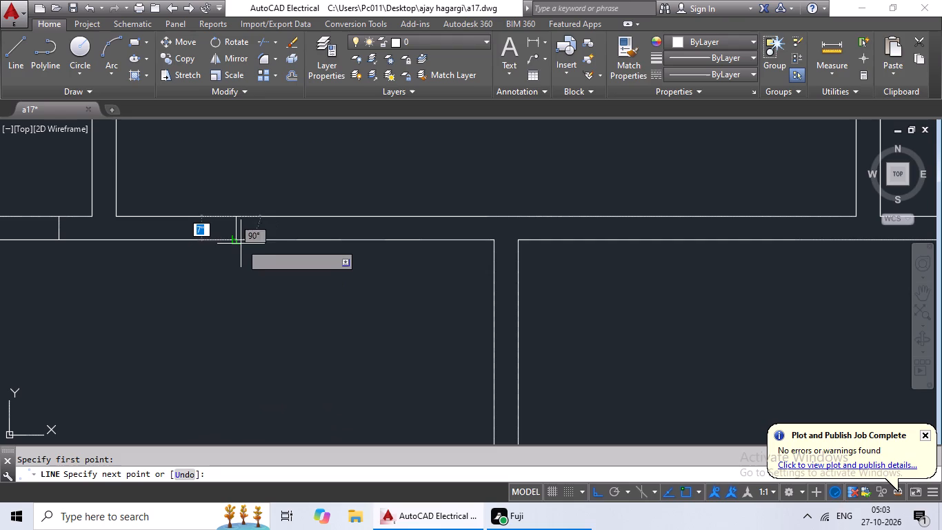
click(241, 242)
key(Escape)
key(Escape)
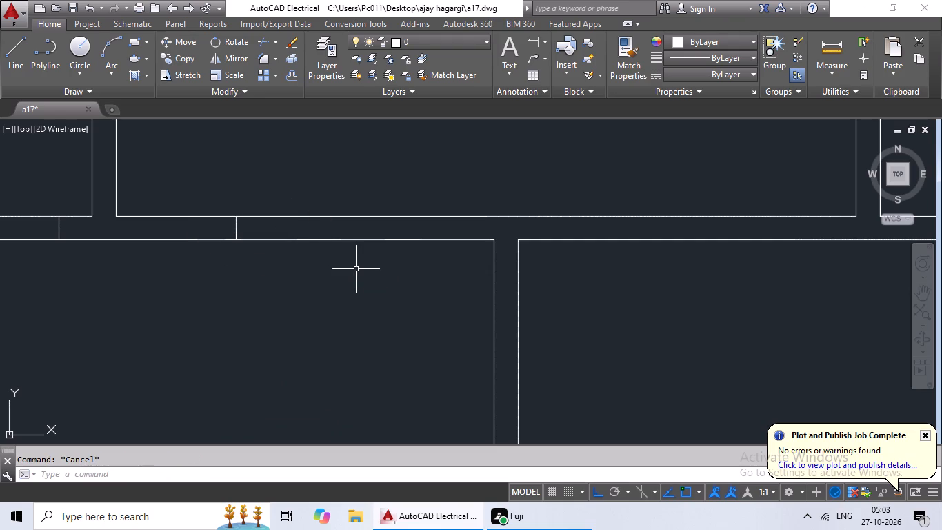
Offset the lobby wall's new jamb line 3' to the right, towards the central dividing wall.
key(o)
key(Return)
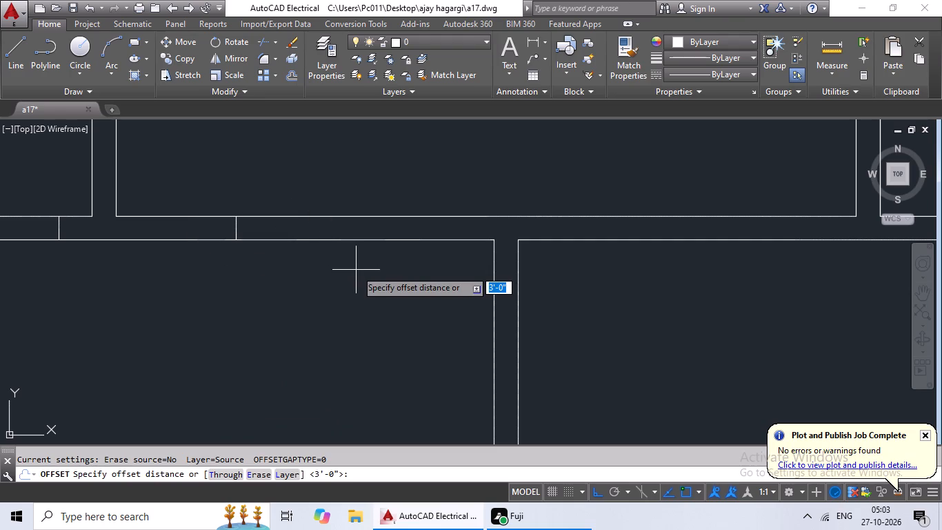
key(Return)
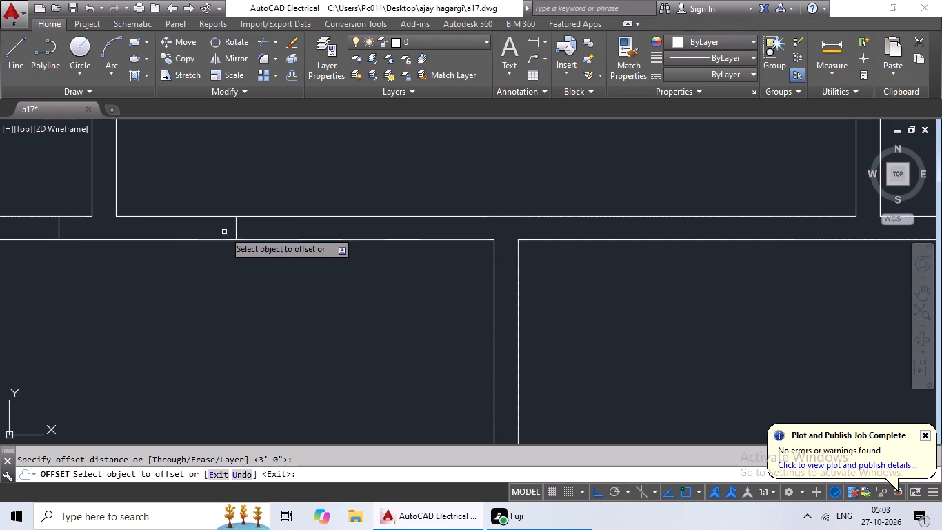
drag(237, 234, 245, 236)
click(340, 251)
Draw a door jamb line across the wall below the staircase lobby, right of the central dividing wall.
click(15, 66)
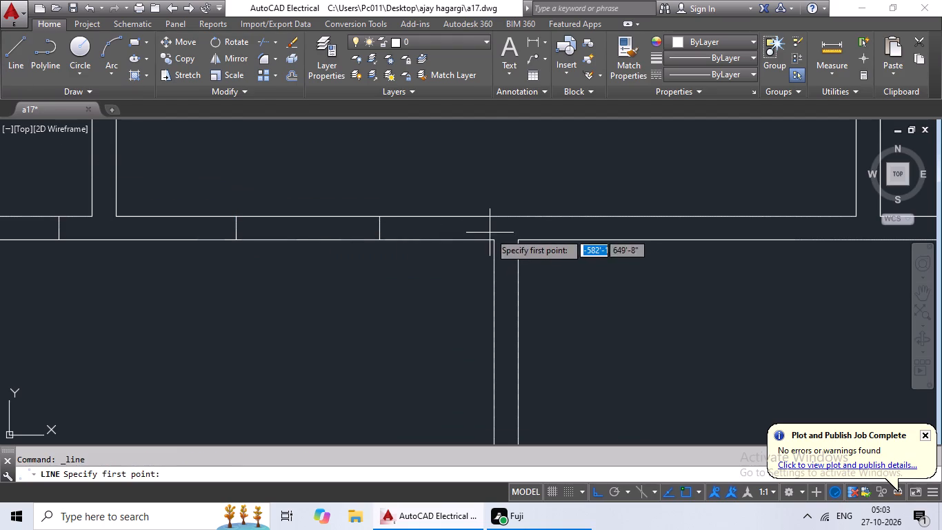
scroll(512, 237, down, 1)
middle_drag(512, 237, 445, 228)
scroll(448, 230, down, 1)
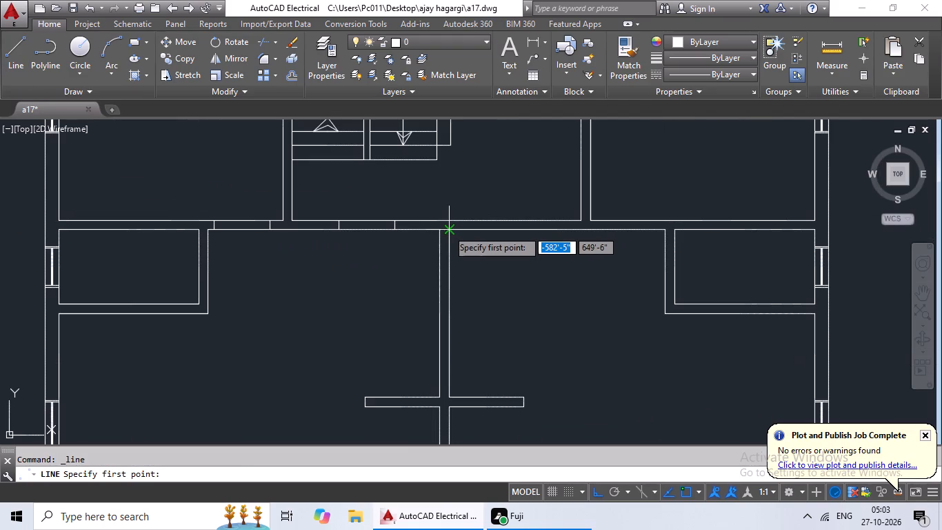
middle_drag(448, 230, 375, 244)
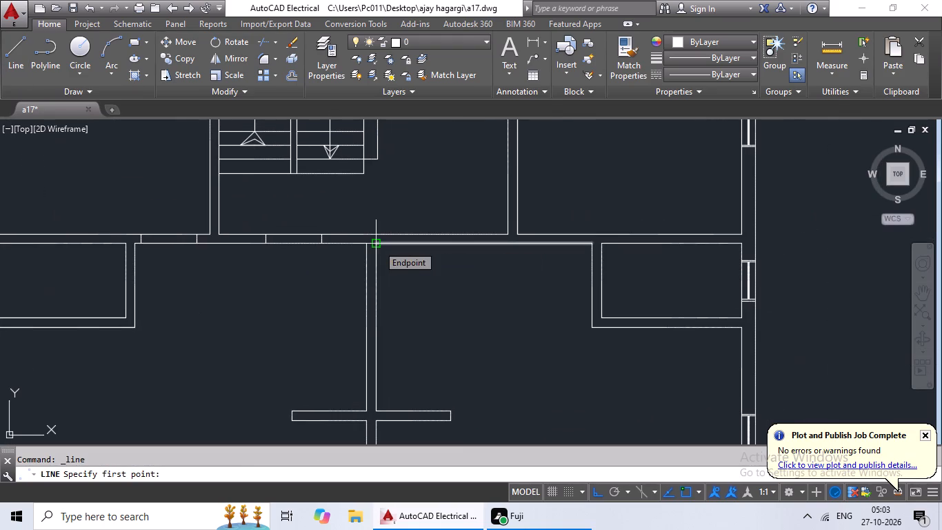
scroll(419, 237, up, 3)
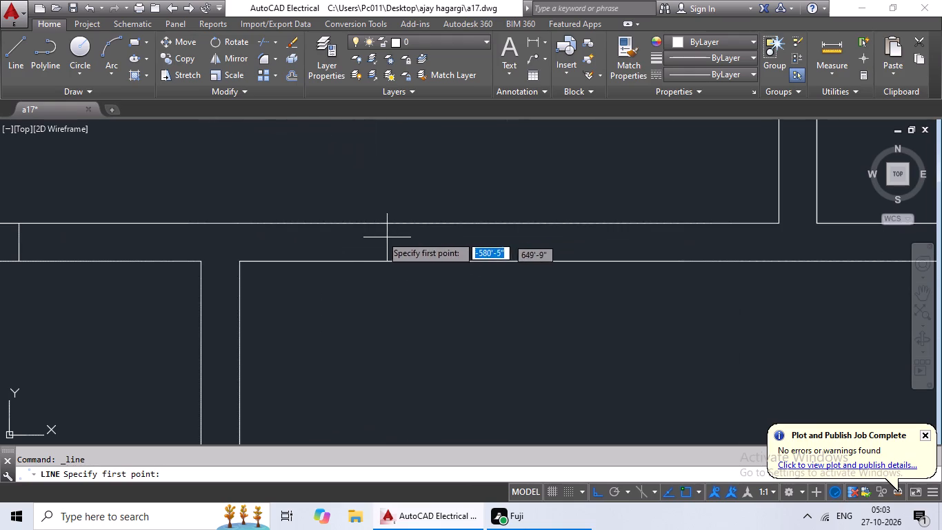
click(377, 222)
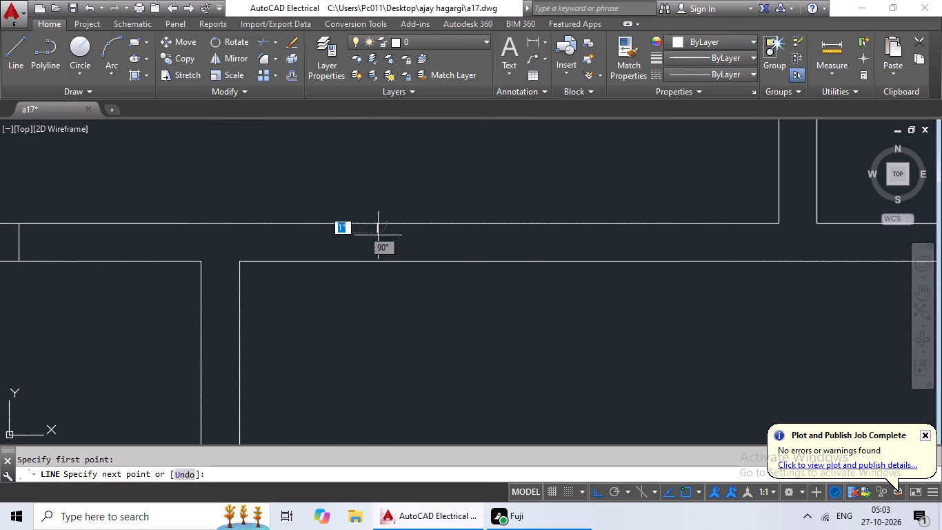
click(378, 263)
key(Escape)
key(Escape)
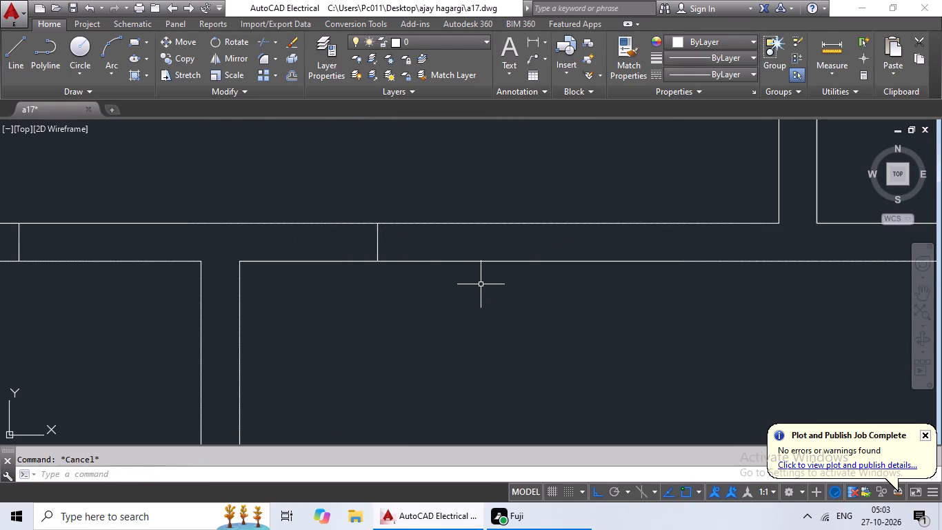
Offset the jamb line right of the central dividing wall 3' to the right to mark the second lobby door opening.
key(o)
key(Return)
key(Return)
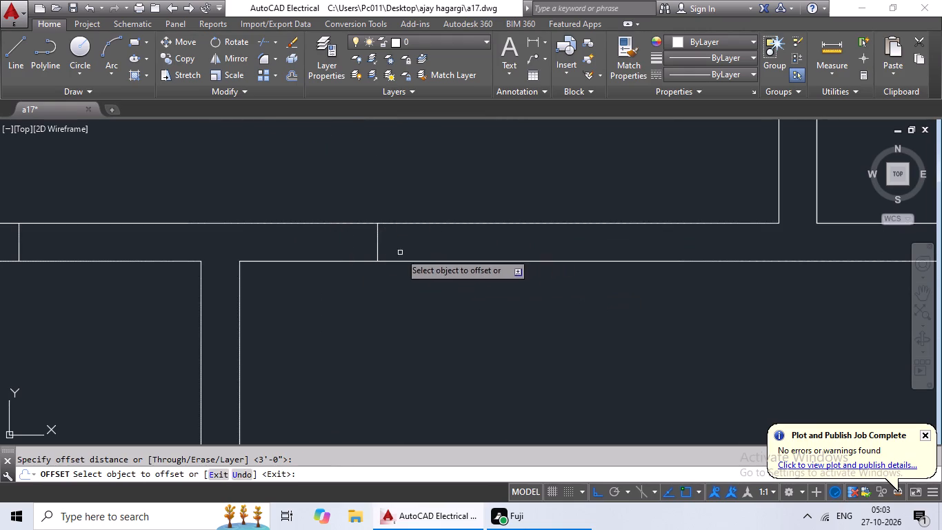
click(380, 237)
drag(376, 237, 455, 251)
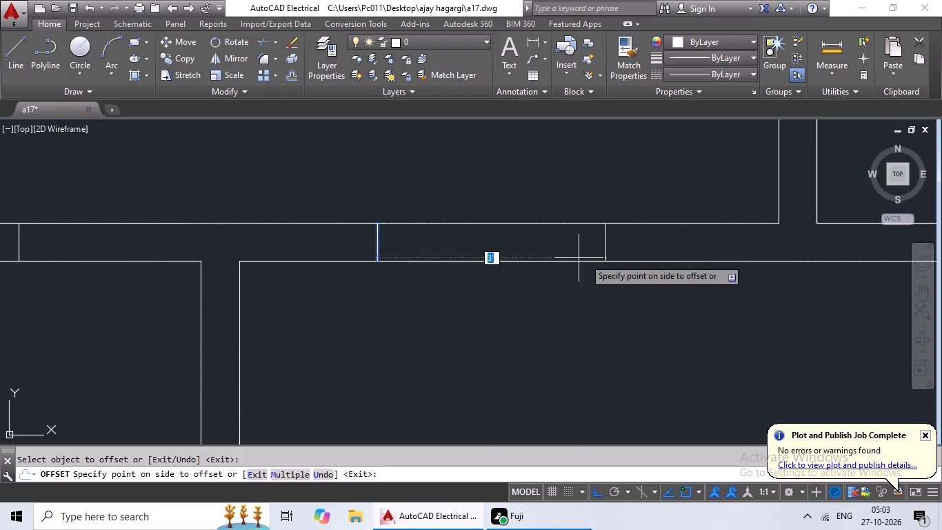
click(588, 258)
key(Escape)
key(Escape)
Draw a door jamb line across the right wall of the small room below the top-left room, near the wall's upper end.
scroll(587, 262, down, 2)
middle_drag(519, 250, 658, 249)
middle_drag(446, 237, 467, 237)
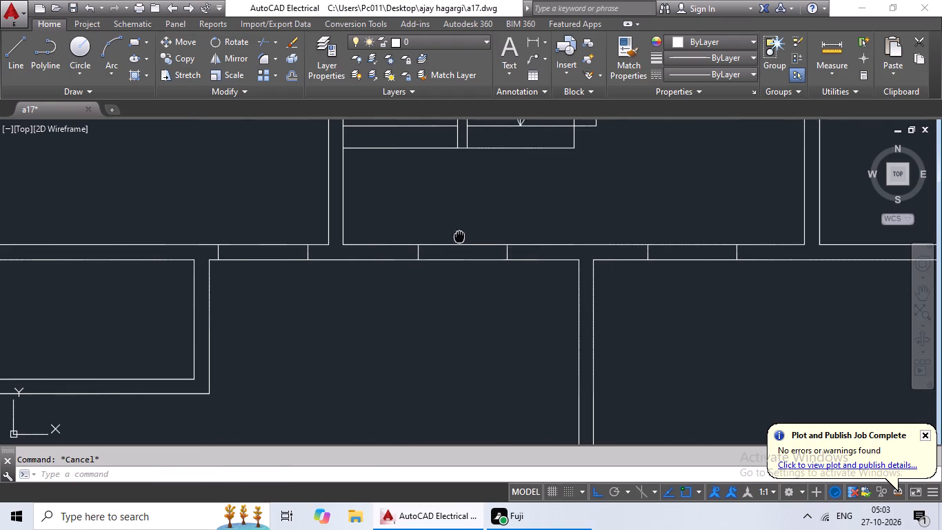
middle_drag(467, 237, 581, 237)
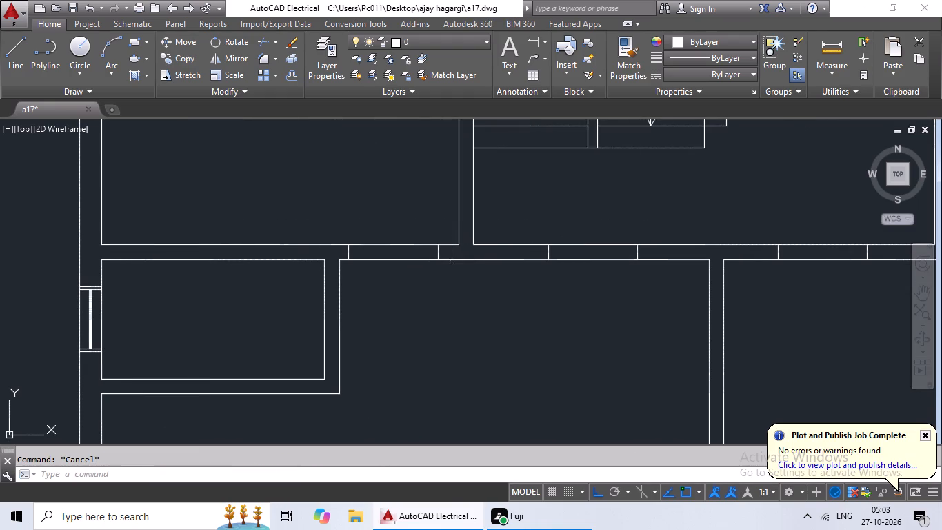
scroll(452, 273, down, 2)
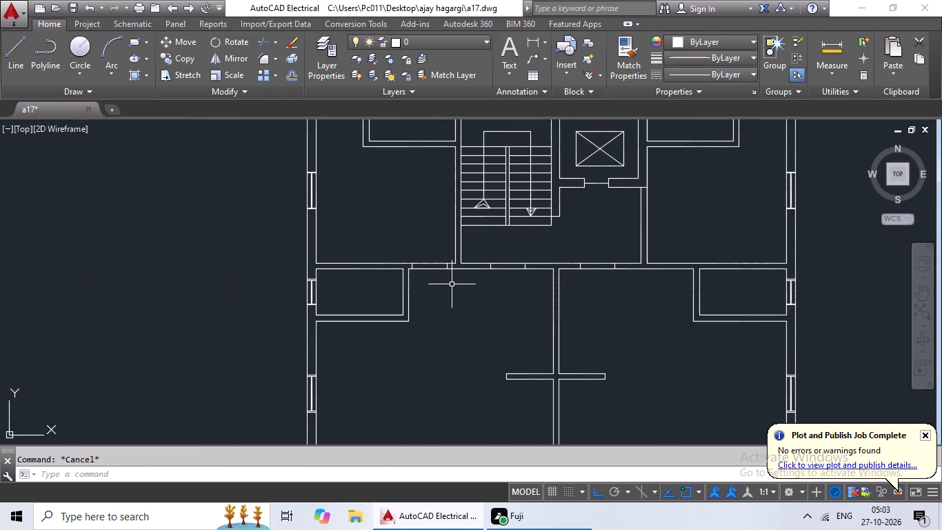
middle_drag(452, 284, 399, 291)
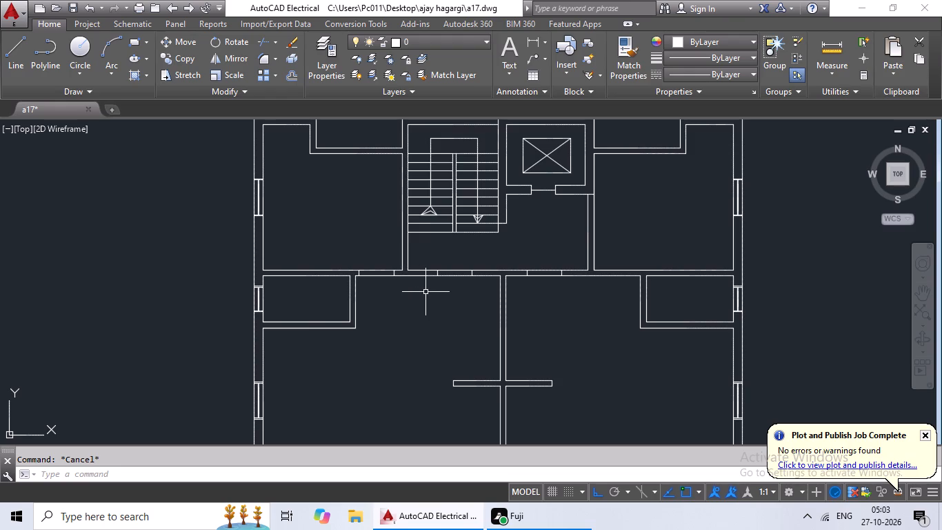
middle_drag(425, 293, 421, 299)
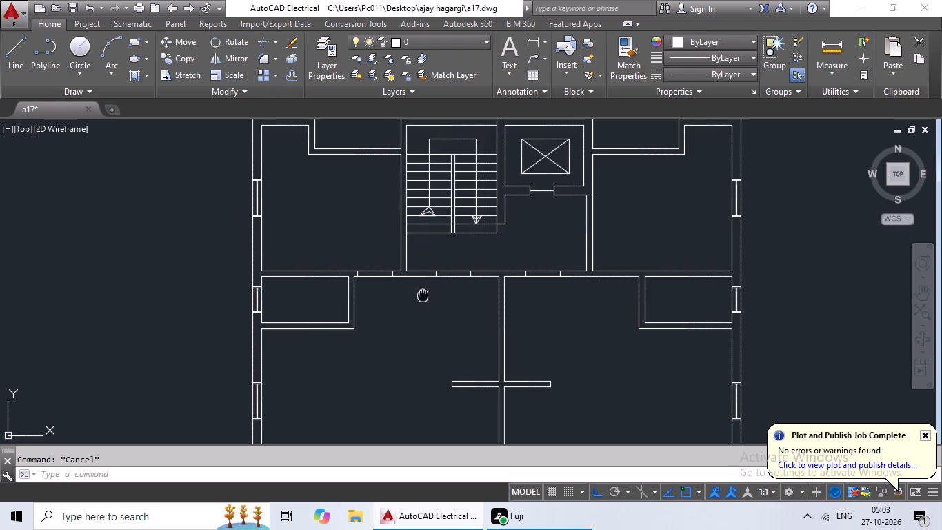
middle_drag(421, 299, 412, 352)
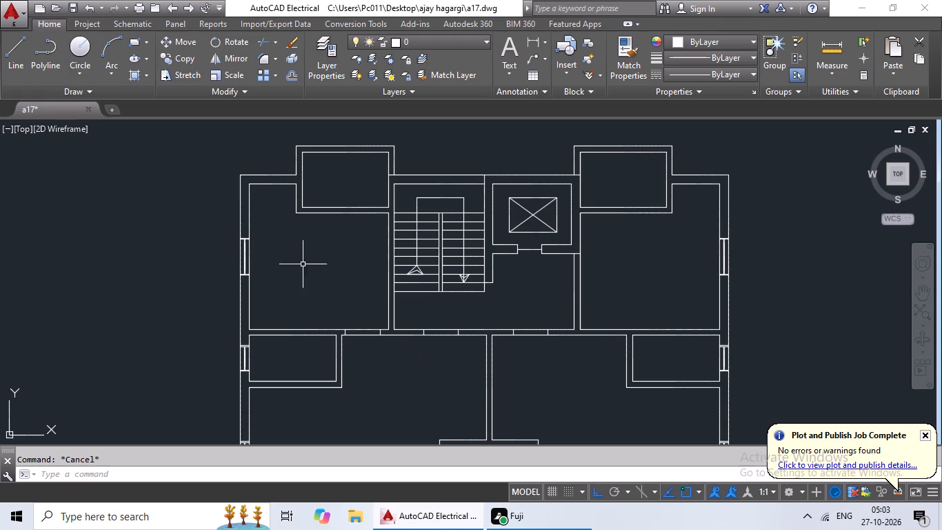
click(10, 56)
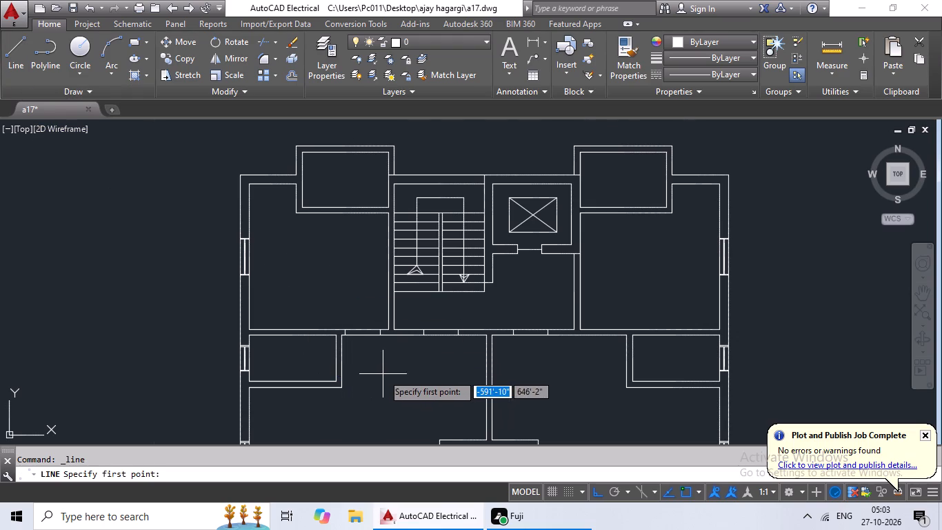
scroll(383, 374, up, 2)
middle_drag(383, 366, 409, 322)
scroll(324, 319, up, 2)
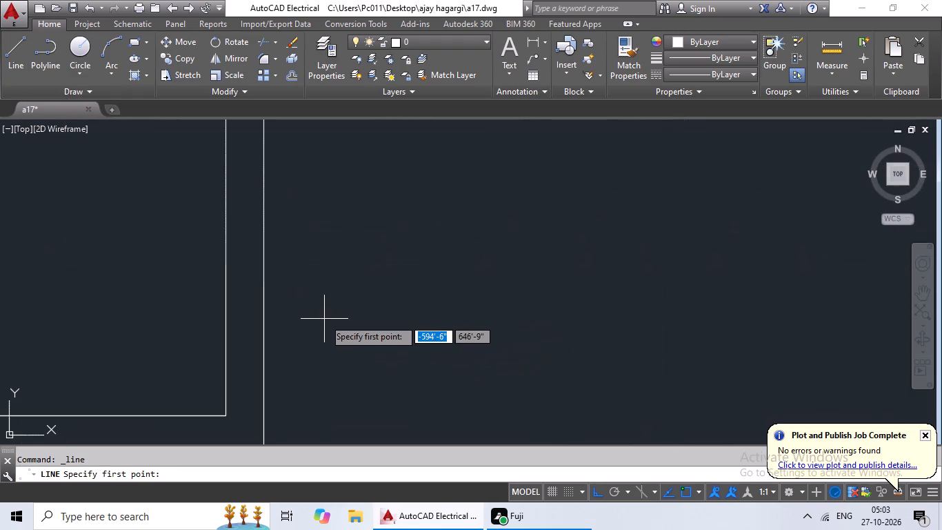
scroll(267, 247, down, 1)
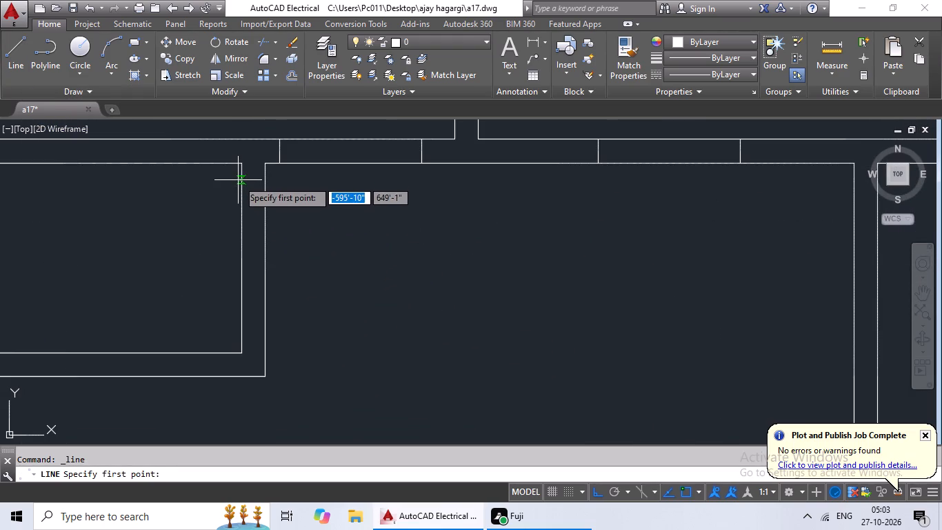
click(241, 185)
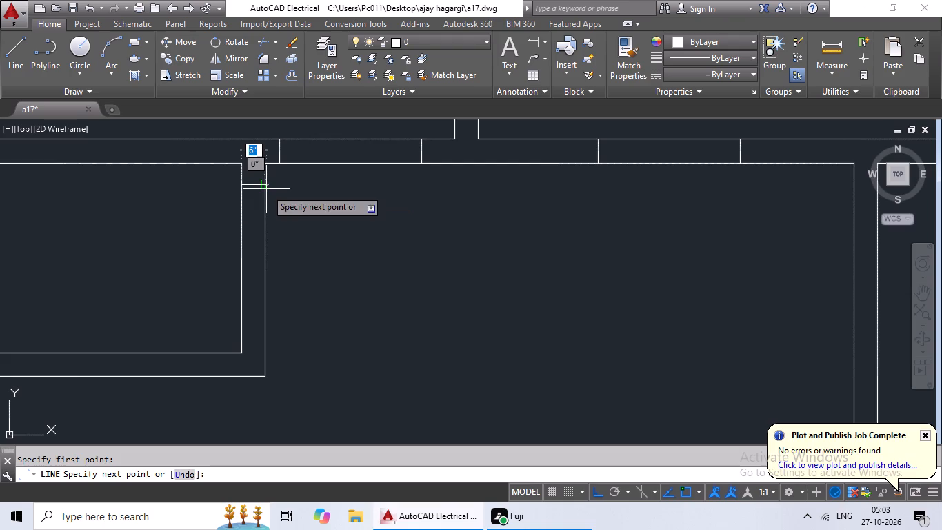
click(266, 189)
key(Escape)
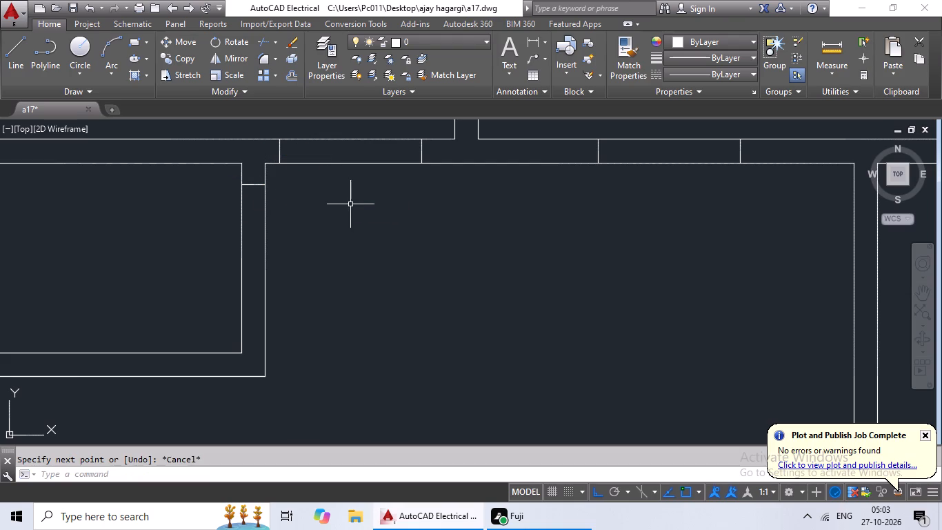
Offset the jamb line in the small left room's right wall 2' downward to mark its door opening.
key(o)
key(Return)
text(2')
key(Return)
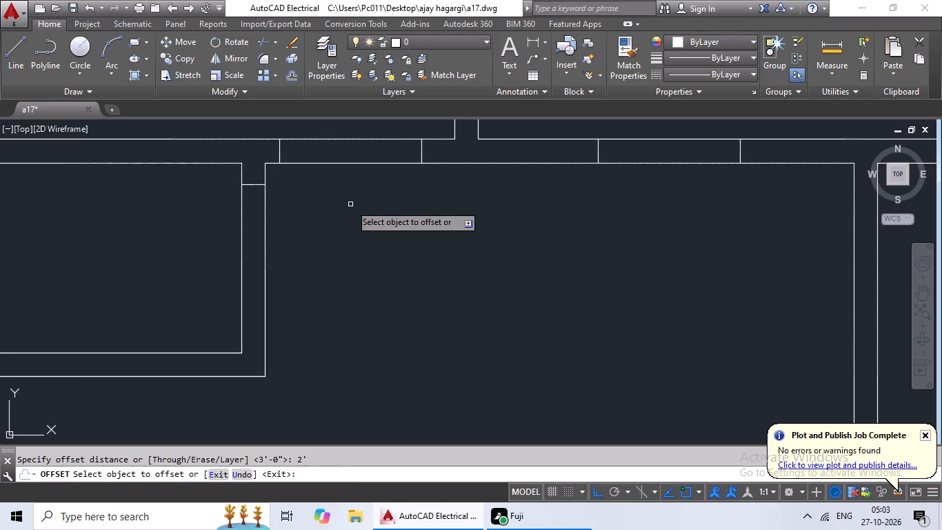
click(252, 184)
click(252, 208)
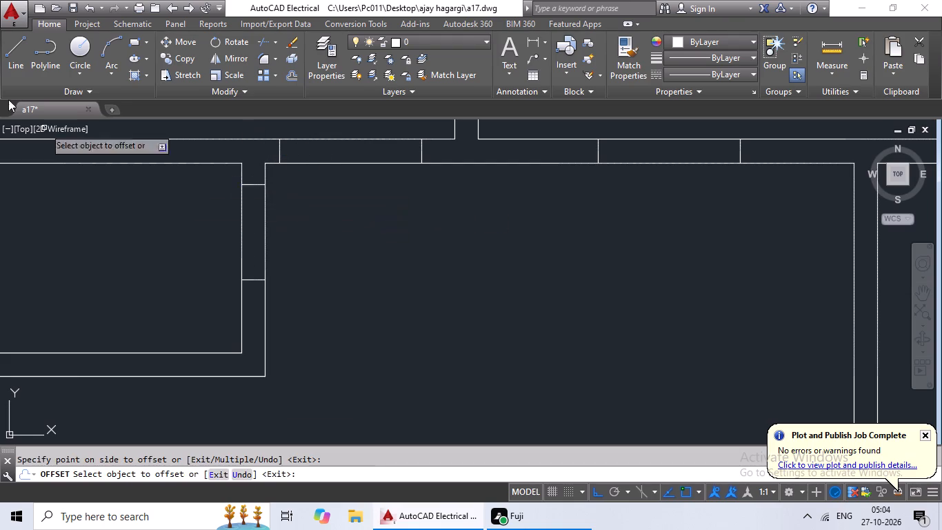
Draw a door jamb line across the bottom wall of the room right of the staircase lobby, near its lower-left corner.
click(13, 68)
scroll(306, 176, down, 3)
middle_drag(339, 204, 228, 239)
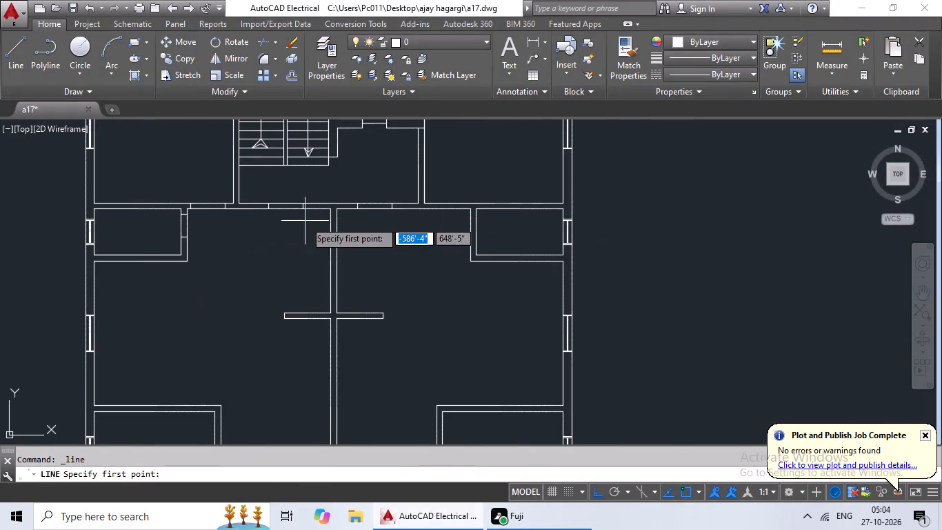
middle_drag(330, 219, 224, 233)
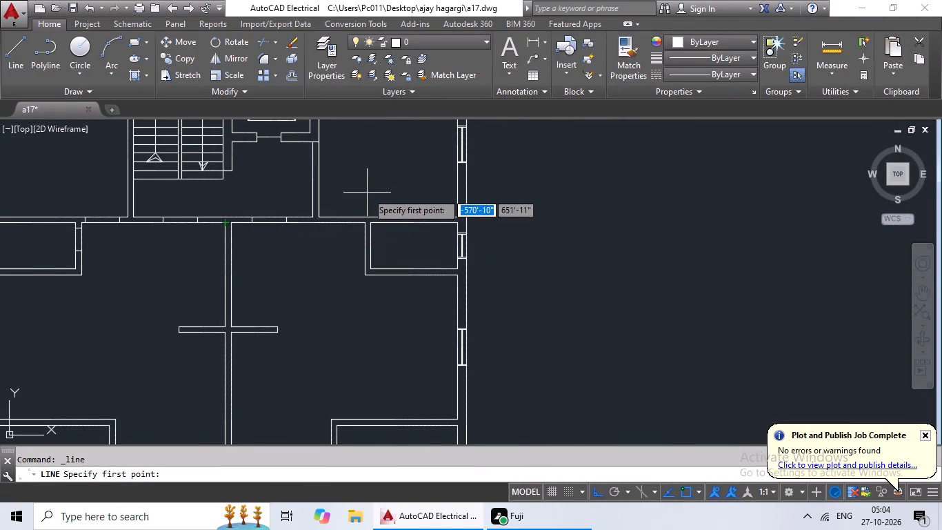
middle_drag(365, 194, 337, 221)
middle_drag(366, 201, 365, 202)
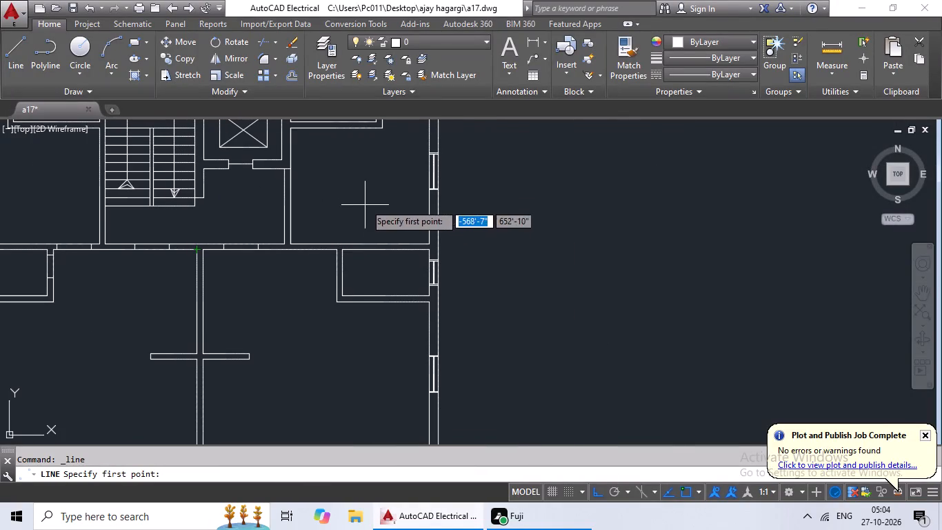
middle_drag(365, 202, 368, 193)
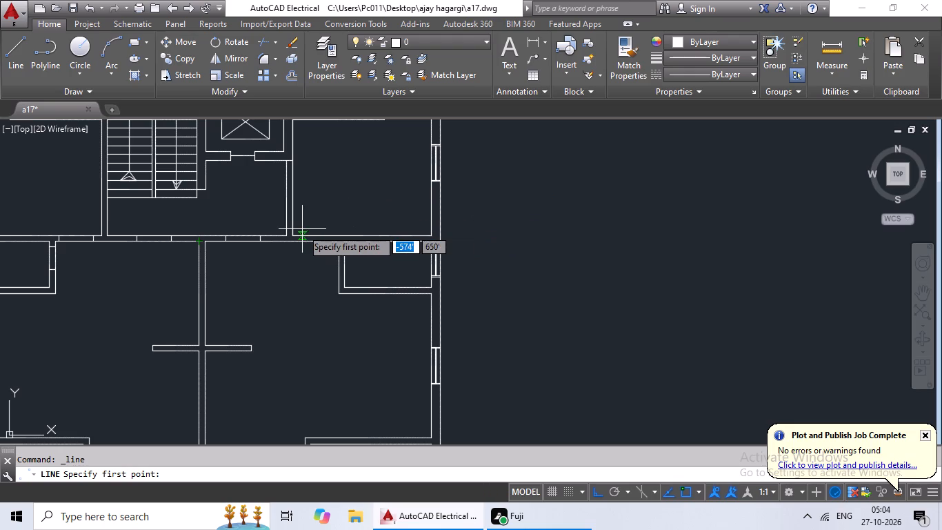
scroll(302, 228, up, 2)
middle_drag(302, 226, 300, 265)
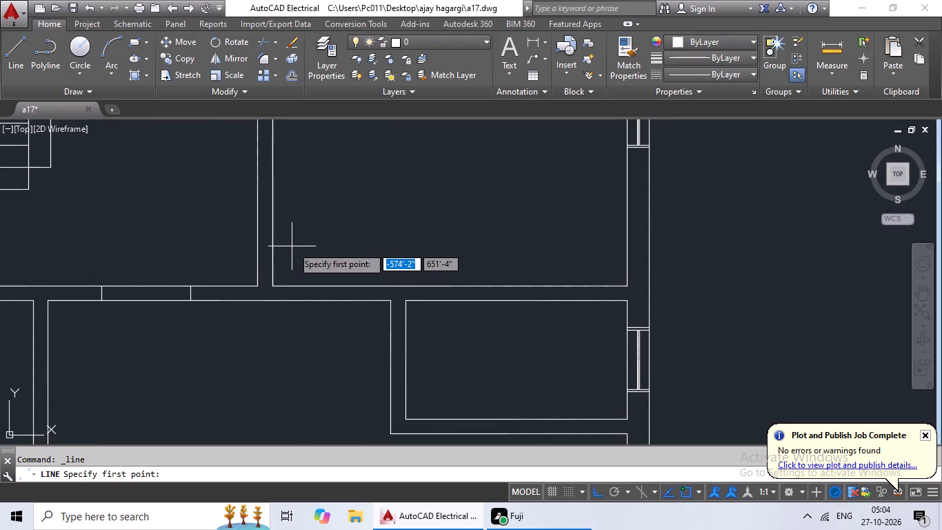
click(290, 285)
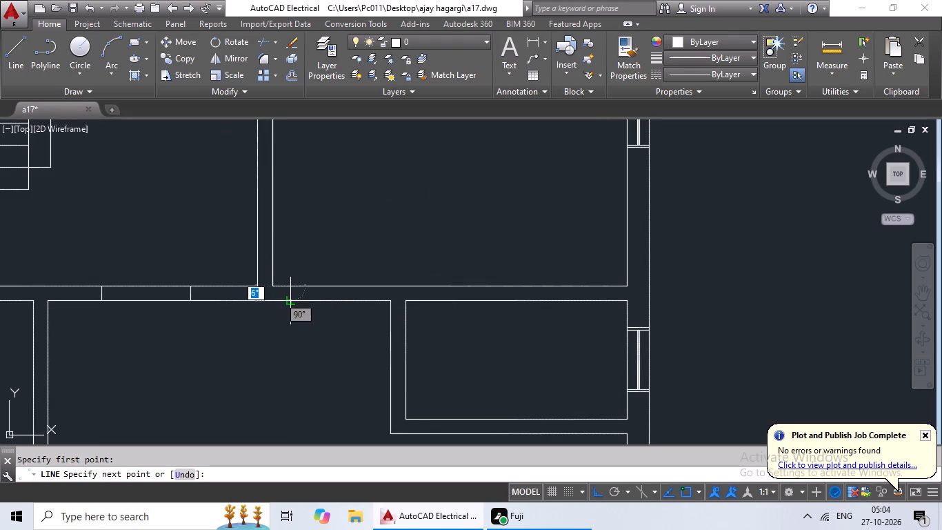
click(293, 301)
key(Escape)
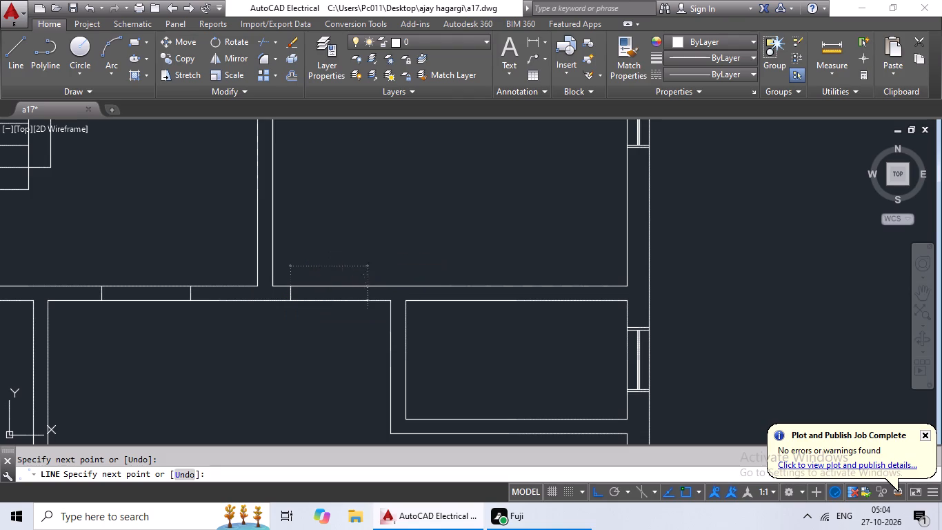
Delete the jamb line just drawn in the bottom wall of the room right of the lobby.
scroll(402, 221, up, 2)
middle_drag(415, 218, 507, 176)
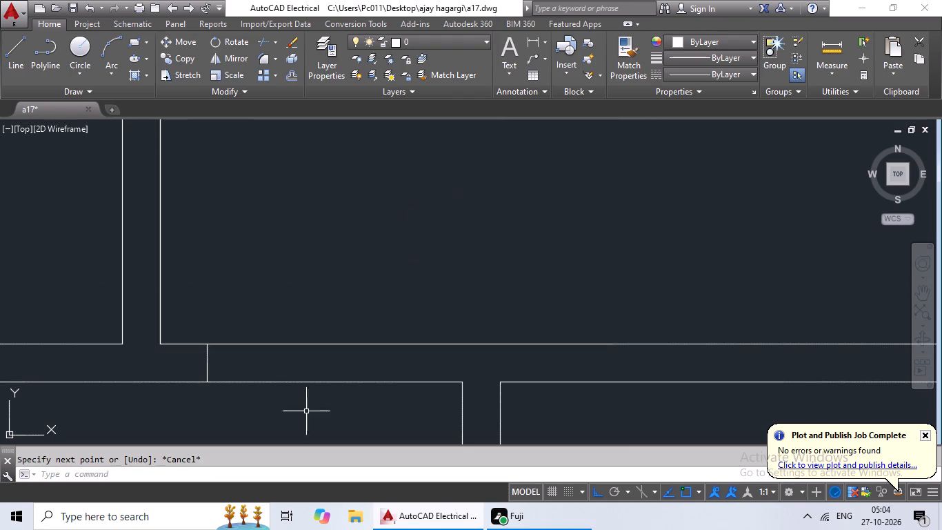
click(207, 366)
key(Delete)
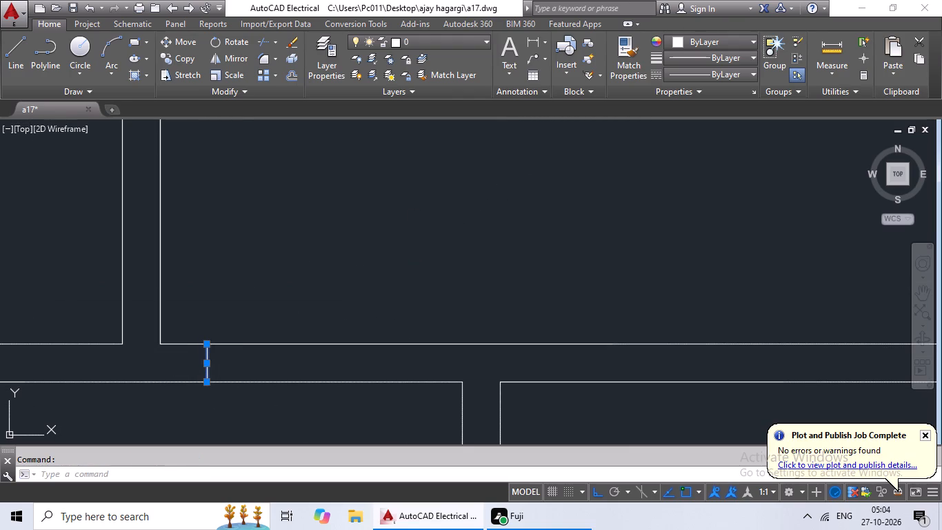
Draw a jamb line across the bottom wall of the room right of the lobby, just beside its lower-left inner corner.
drag(14, 68, 14, 77)
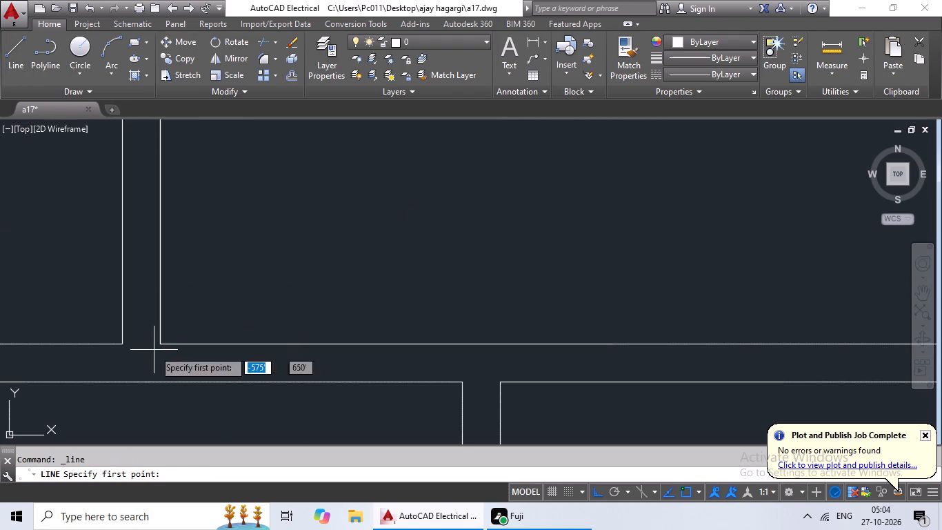
click(170, 344)
drag(167, 380, 191, 367)
key(Escape)
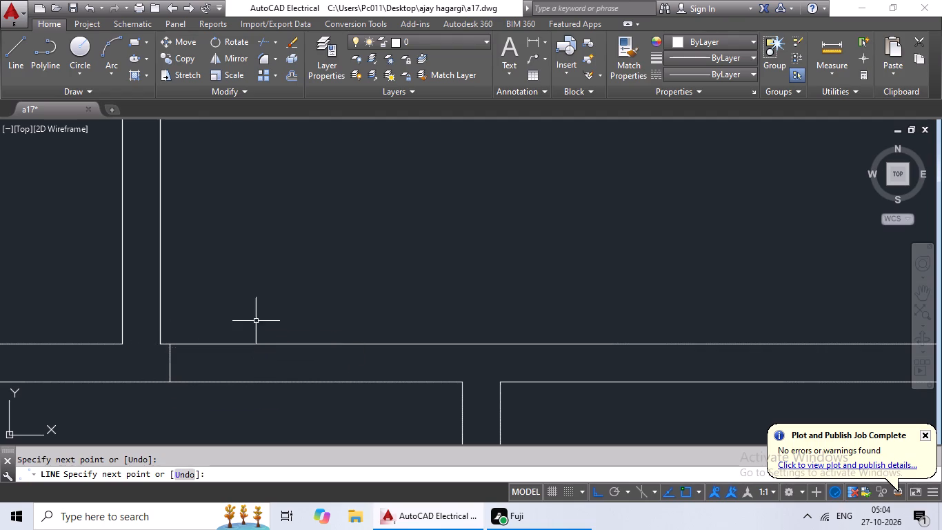
Offset the new jamb line in that room's bottom wall 3' to the right to mark the door opening.
key(o)
key(Return)
text(3')
key(Return)
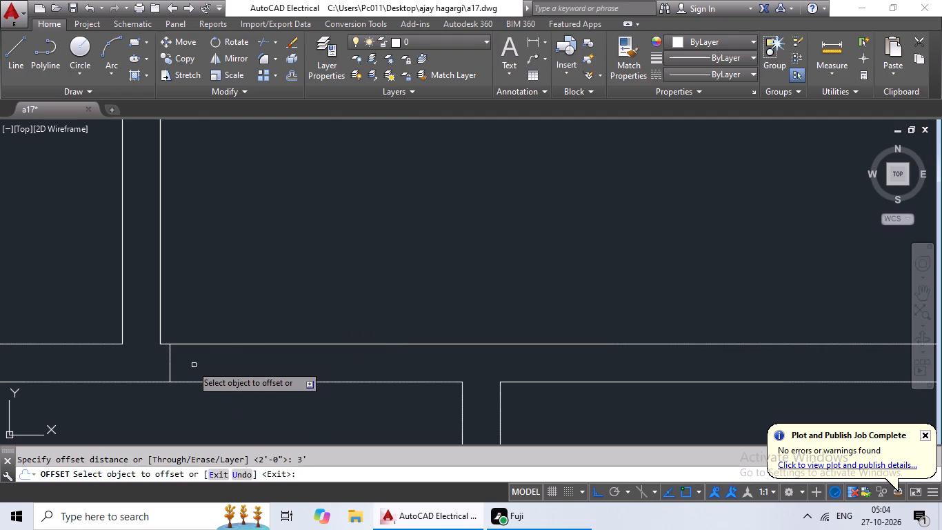
drag(170, 366, 185, 366)
click(248, 365)
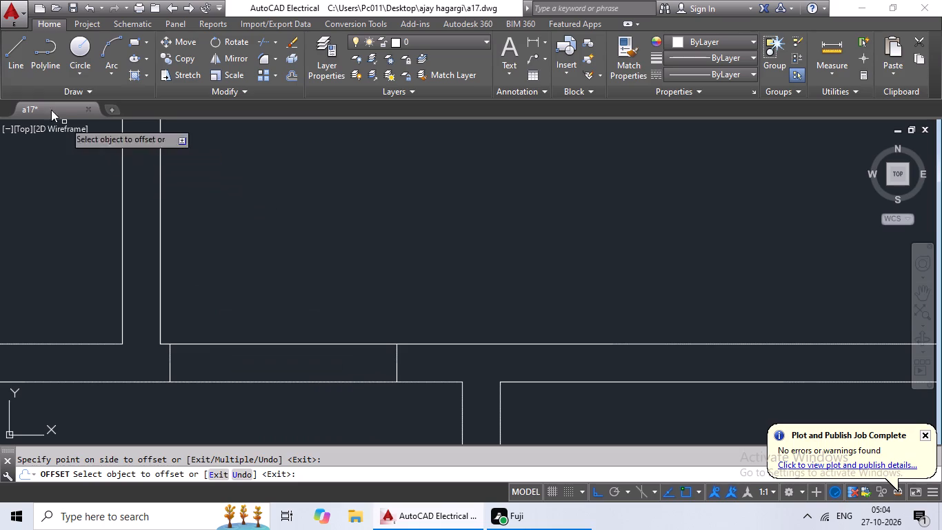
Draw a door jamb line across the left wall of the small room below the room right of the lobby, near the wall's upper end.
click(21, 59)
scroll(288, 215, down, 4)
middle_drag(365, 229, 349, 231)
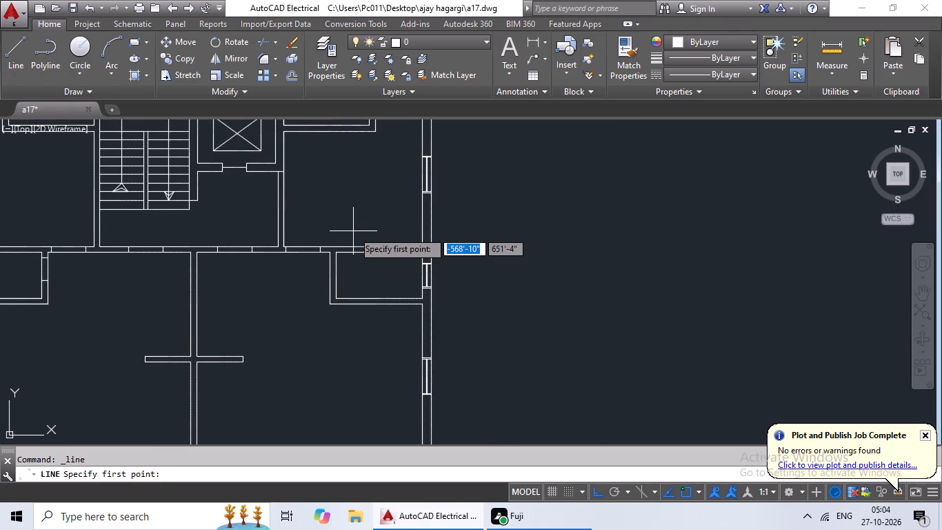
scroll(334, 262, up, 3)
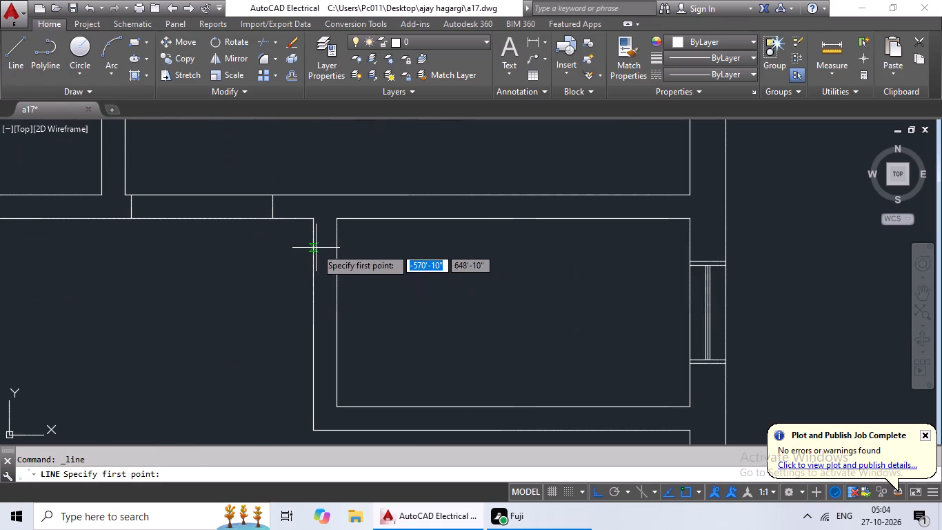
click(316, 248)
click(339, 248)
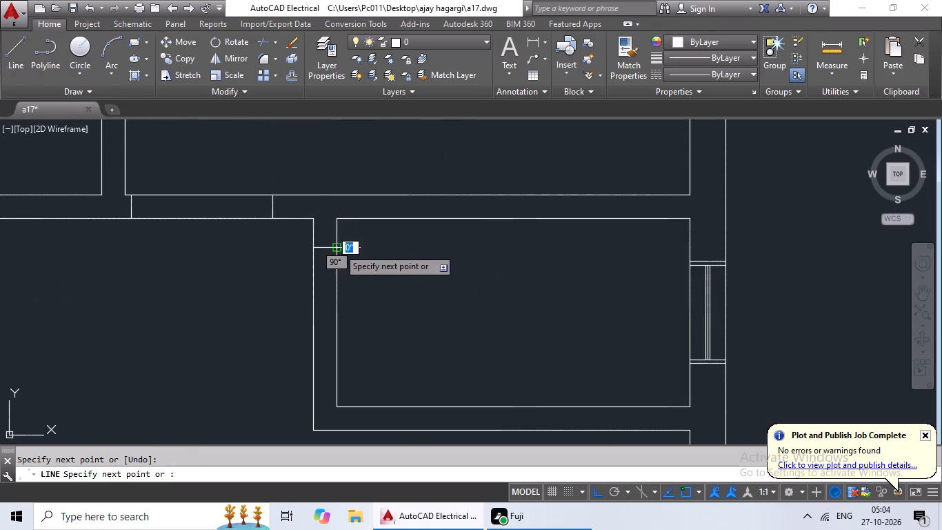
key(Escape)
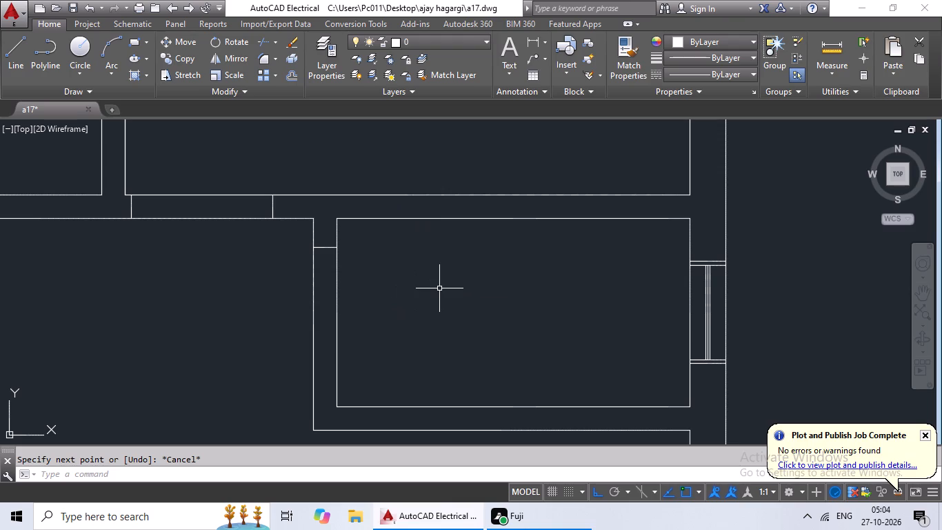
key(Escape)
key(Escape)
Offset the small right room's jamb line 2' downward to mark its door opening.
key(o)
key(Return)
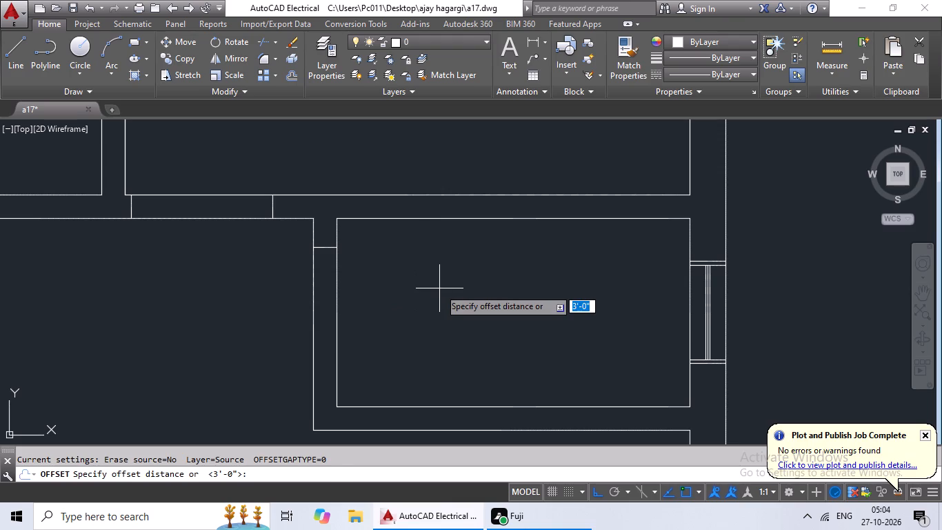
text(2')
key(Return)
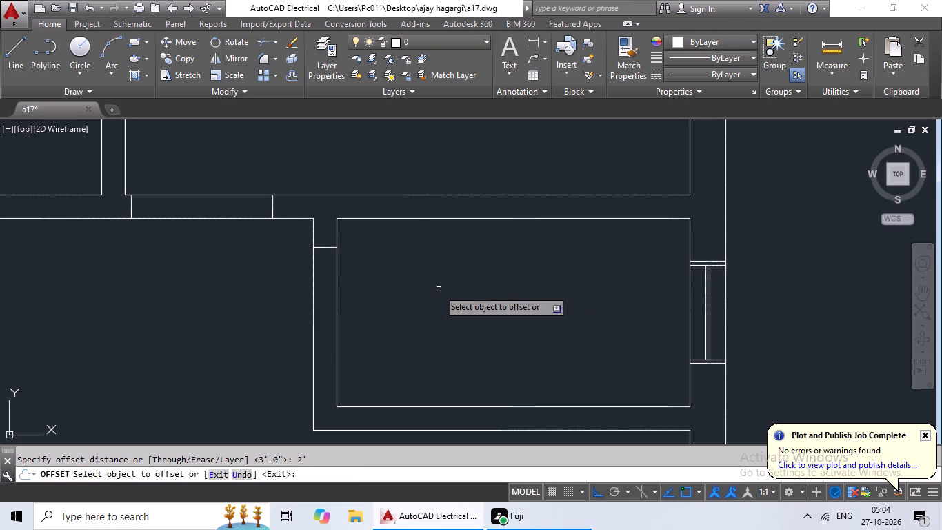
click(319, 248)
click(325, 278)
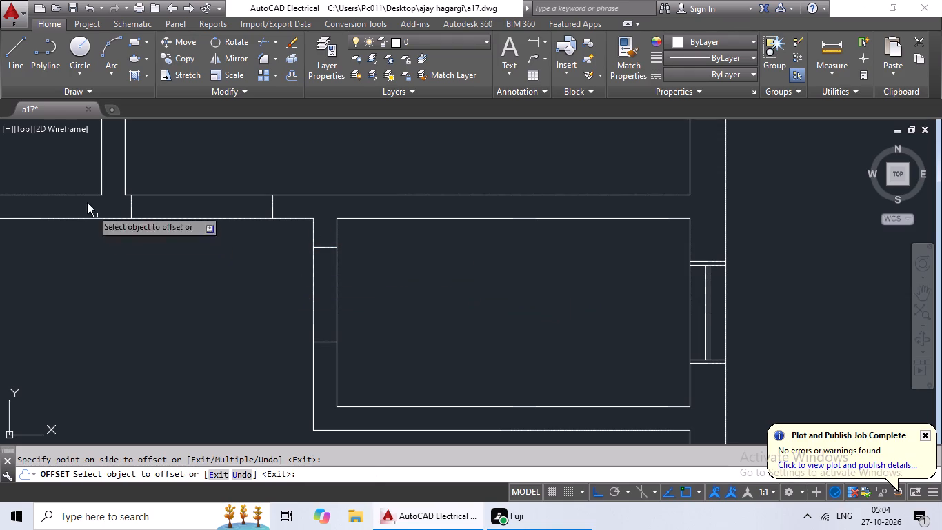
Draw a door jamb line across the left wall of the room below the right-hand hall, near the wall's upper end.
click(14, 55)
scroll(345, 231, down, 3)
scroll(405, 278, down, 1)
middle_drag(415, 287, 485, 199)
scroll(486, 202, down, 2)
middle_drag(477, 257, 490, 217)
middle_drag(490, 215, 490, 213)
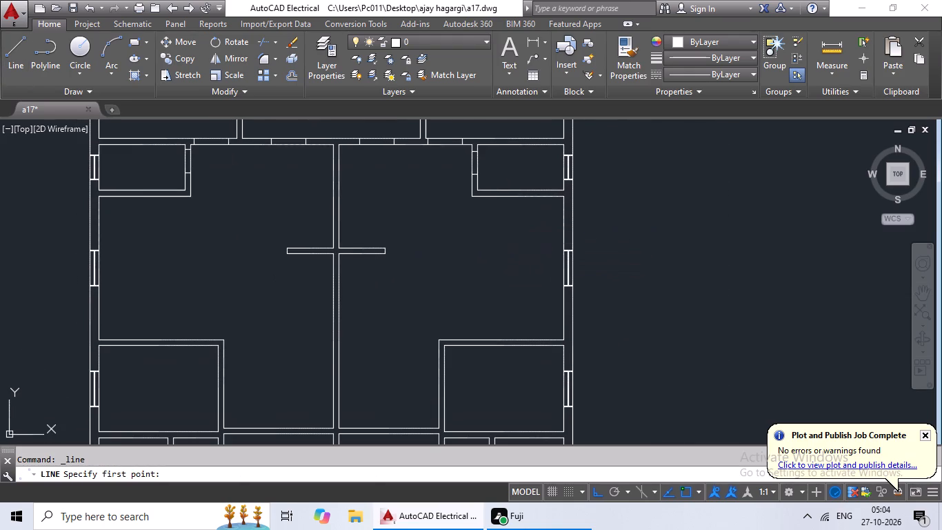
middle_drag(490, 213, 490, 138)
click(10, 72)
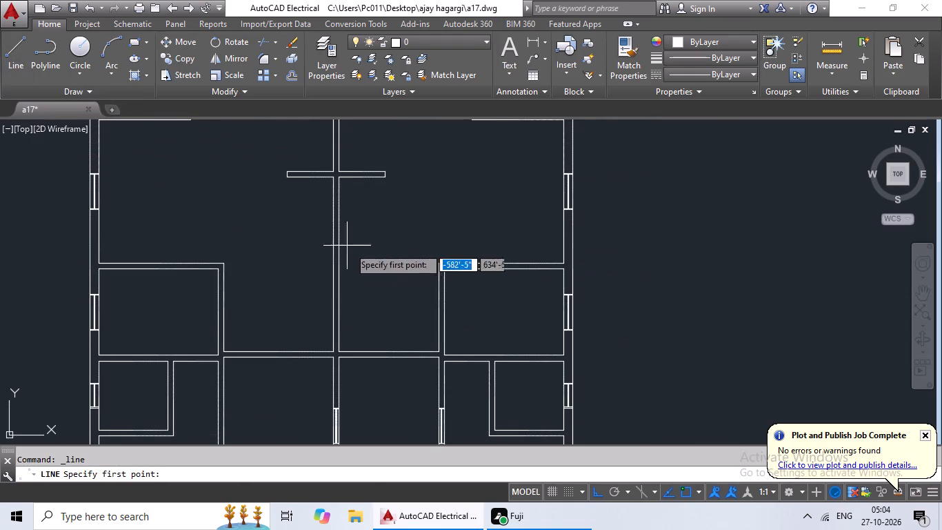
scroll(454, 306, up, 3)
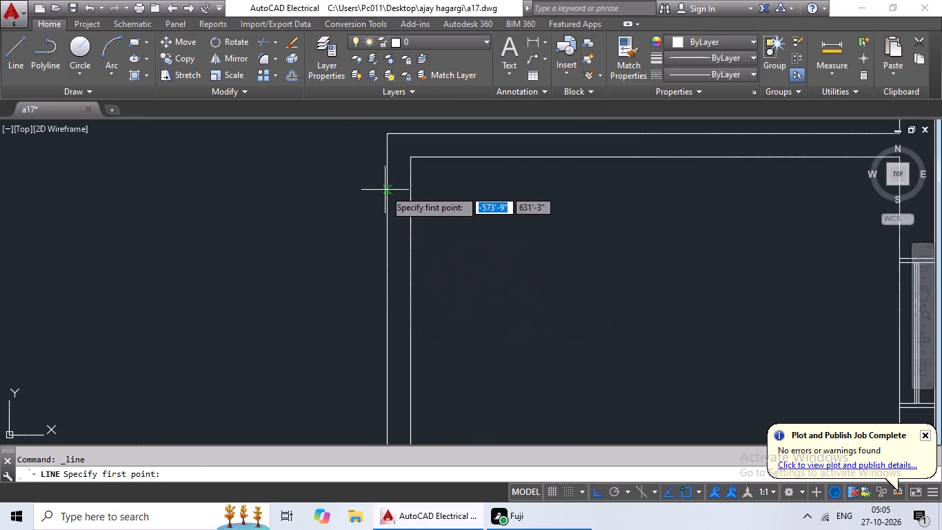
click(385, 187)
click(407, 190)
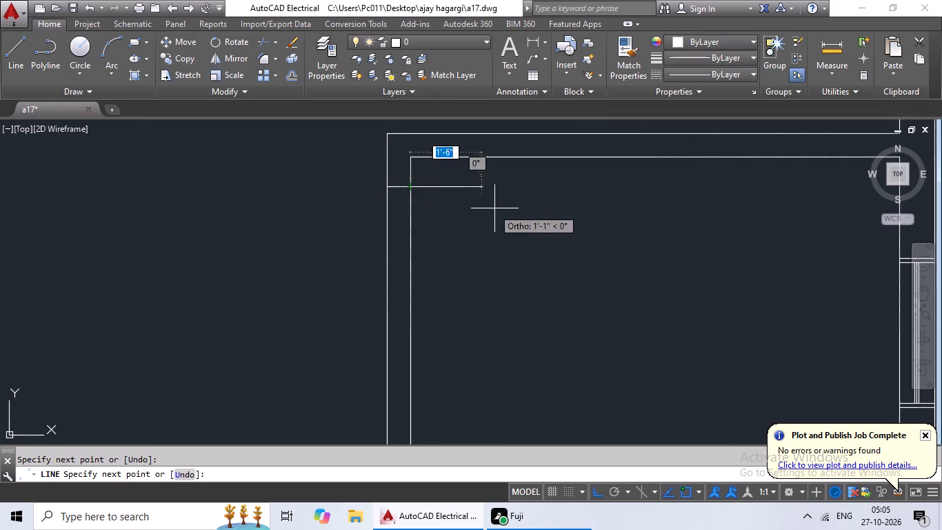
key(Escape)
key(Escape)
Offset the jamb line in the left wall of the room below the right-hand hall 3' downward.
key(o)
key(Return)
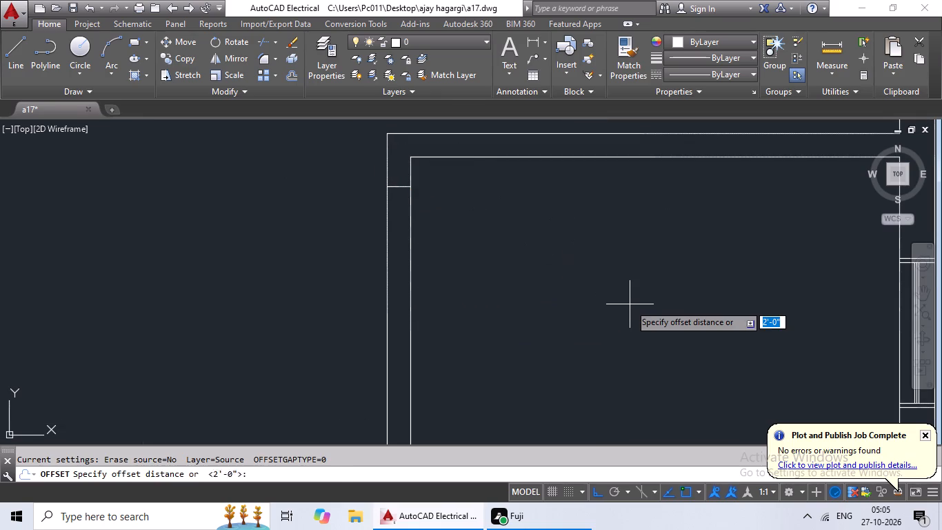
text(3')
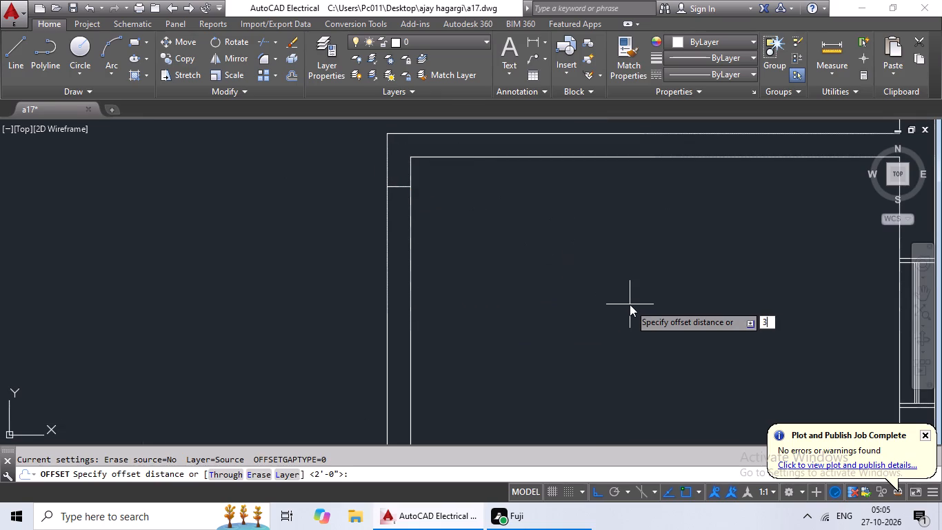
key(Return)
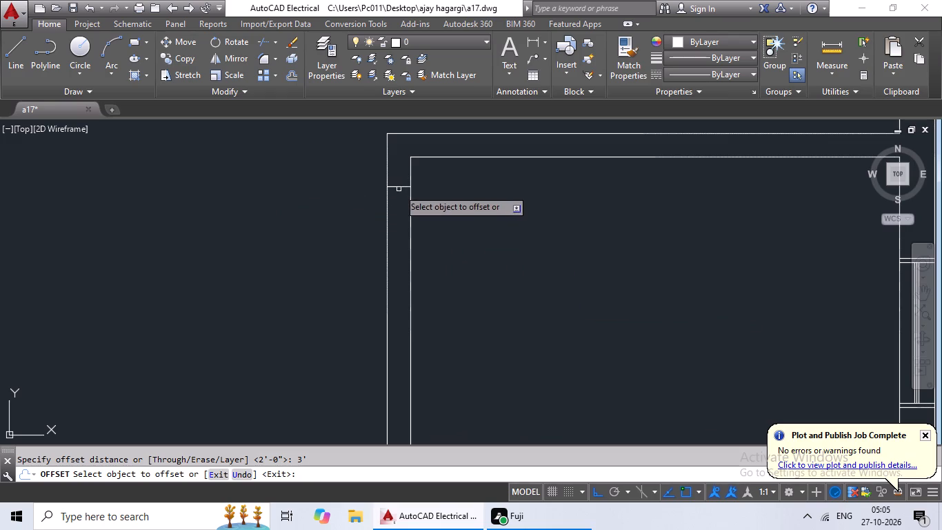
click(399, 188)
click(425, 264)
Draw a door jamb line across the right wall of the matching room below the left-hand hall, near the wall's upper end.
scroll(483, 269, down, 5)
middle_drag(477, 266, 471, 266)
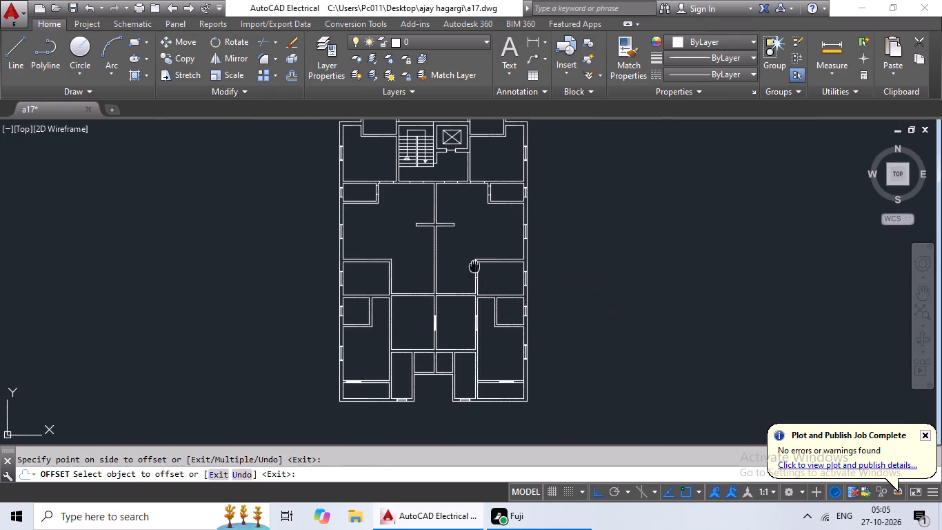
middle_drag(471, 266, 448, 271)
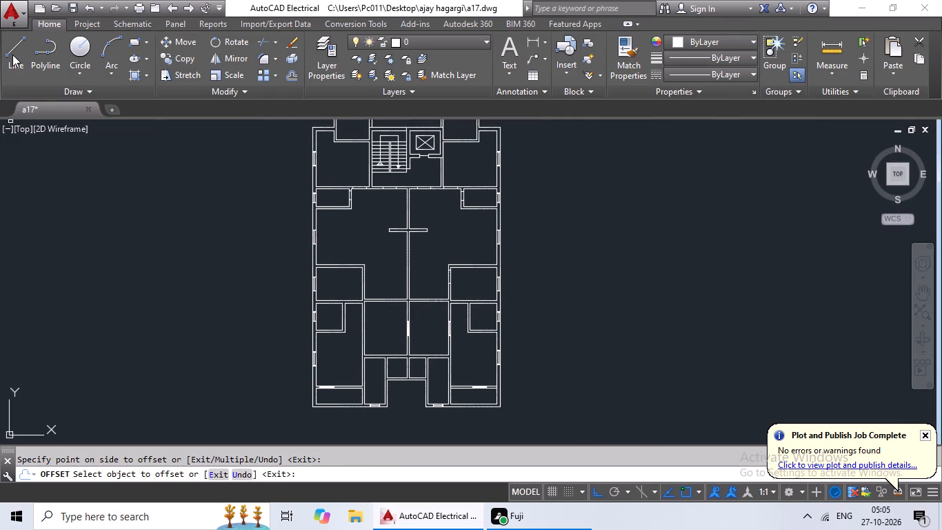
click(14, 52)
scroll(365, 269, up, 4)
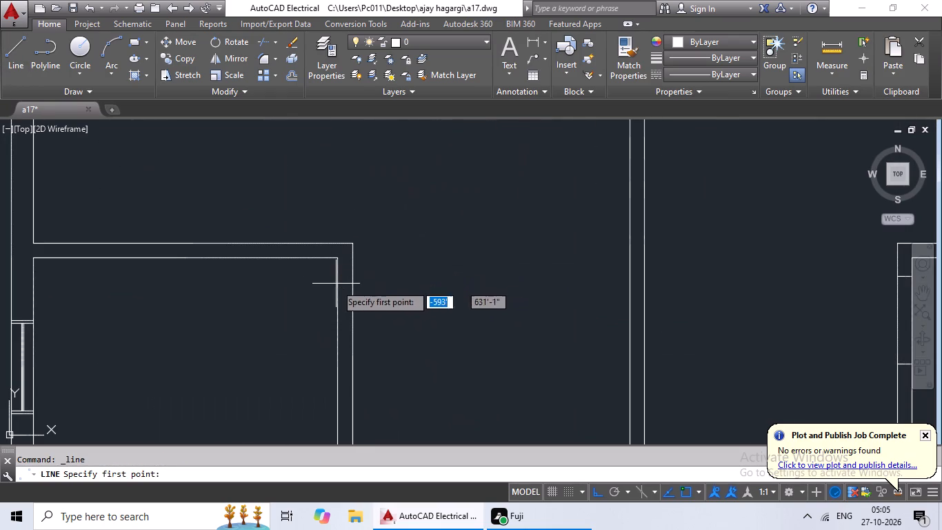
click(336, 299)
drag(352, 300, 377, 300)
key(Escape)
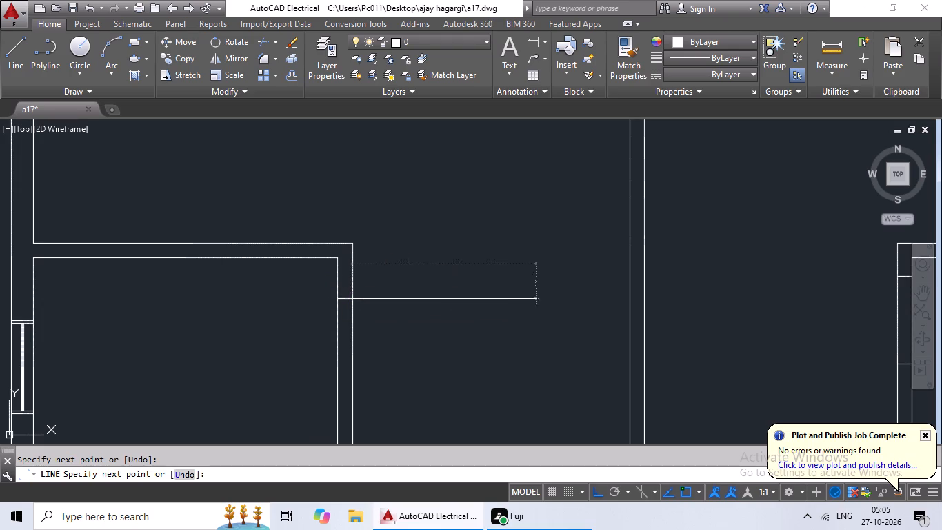
Offset the jamb line in the right wall of the room below the left-hand hall 3' downward.
key(o)
key(Return)
key(Return)
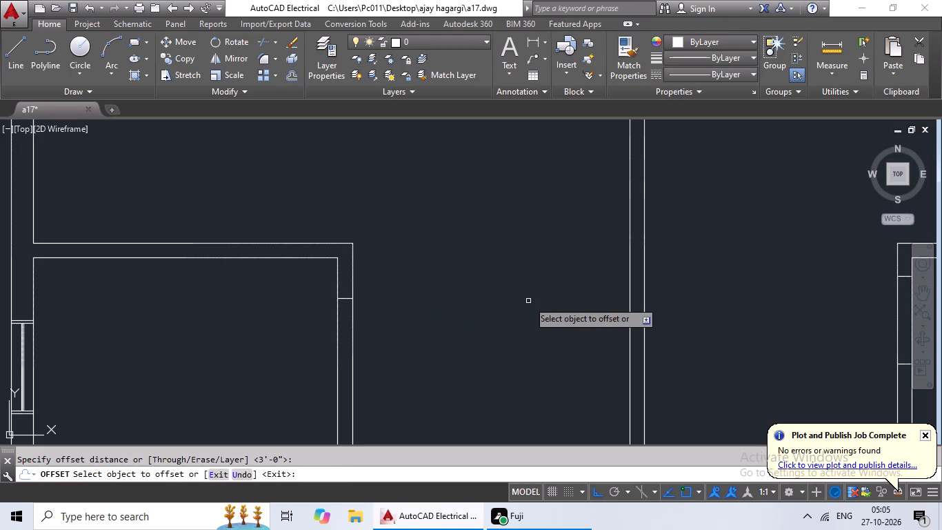
click(342, 300)
click(341, 315)
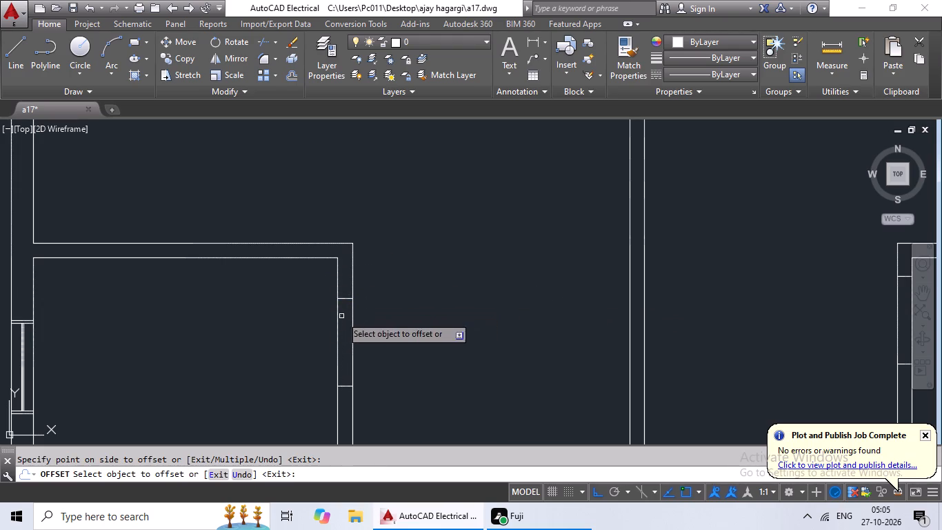
Draw a door jamb line across the left wall of the right half's small side room, near the wall's upper end.
click(10, 63)
scroll(510, 235, down, 3)
middle_drag(510, 236, 319, 169)
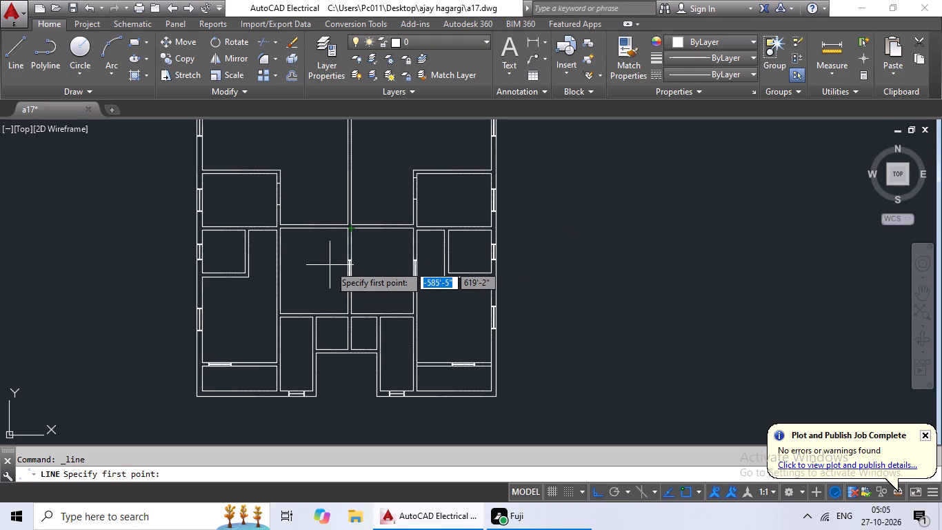
middle_drag(452, 289, 454, 256)
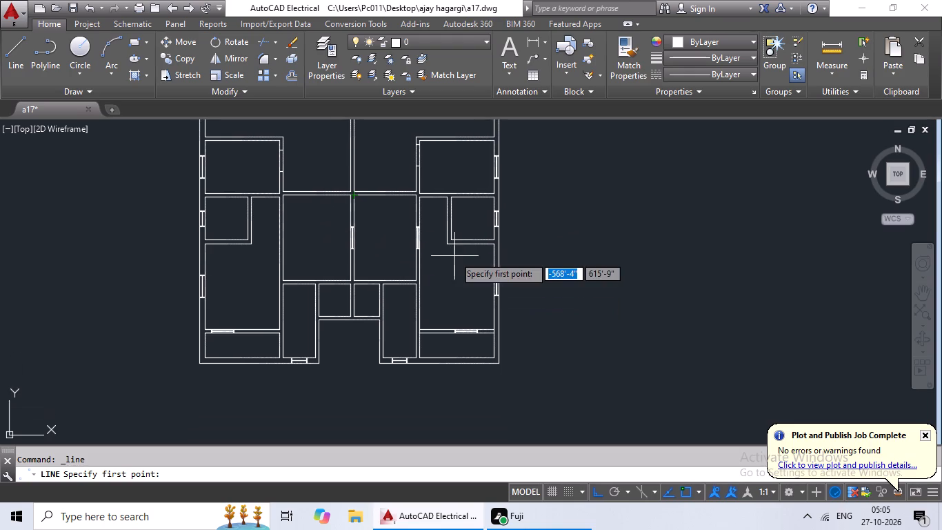
scroll(455, 255, down, 1)
middle_drag(452, 249, 445, 275)
scroll(441, 259, up, 2)
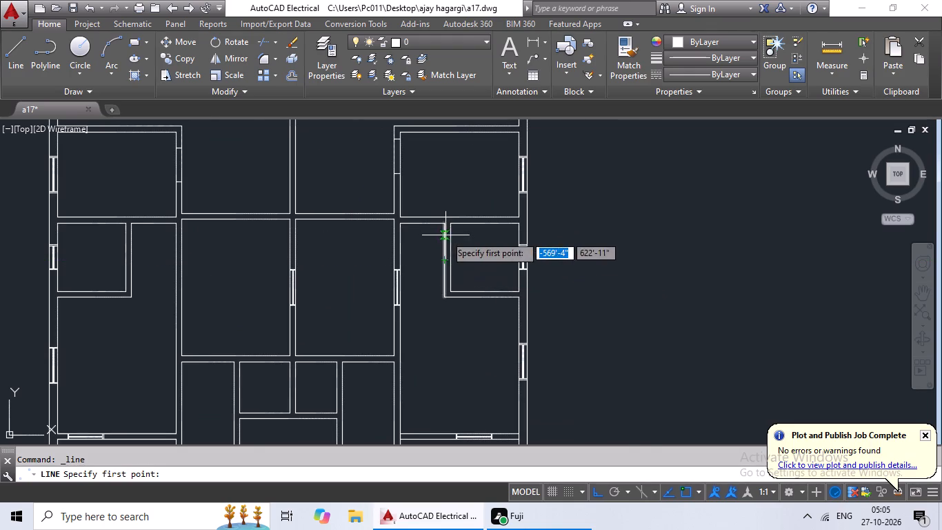
scroll(445, 235, up, 3)
click(434, 221)
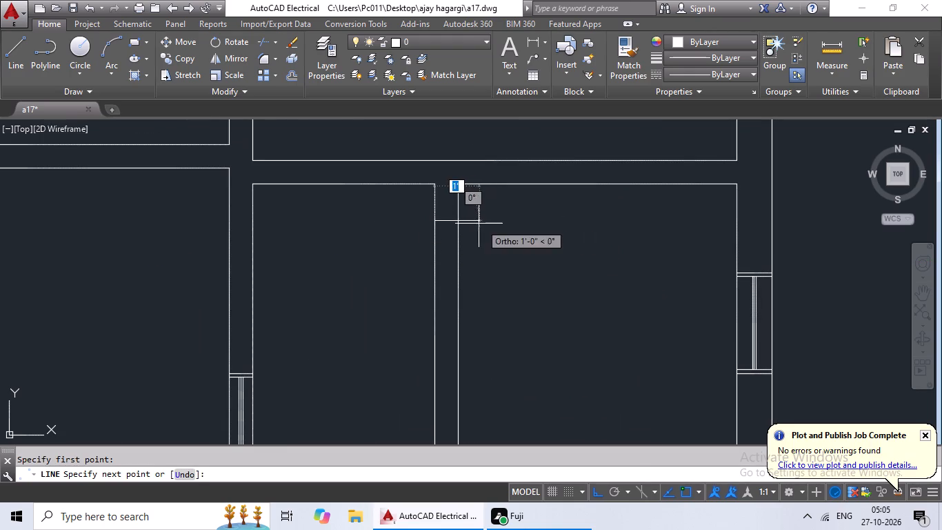
drag(460, 226, 470, 226)
key(Escape)
Offset the jamb line in the left wall of the right half's small side room 2' downward.
key(o)
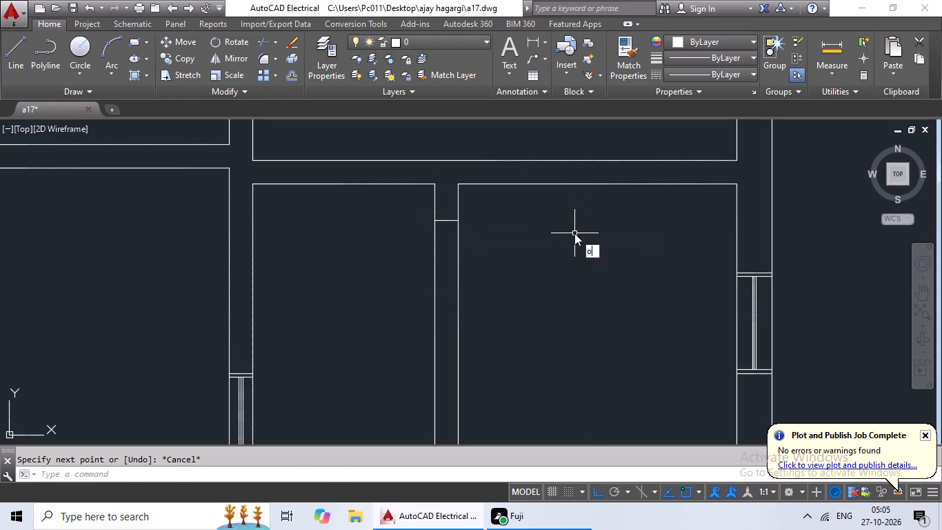
key(Return)
text(2')
key(Return)
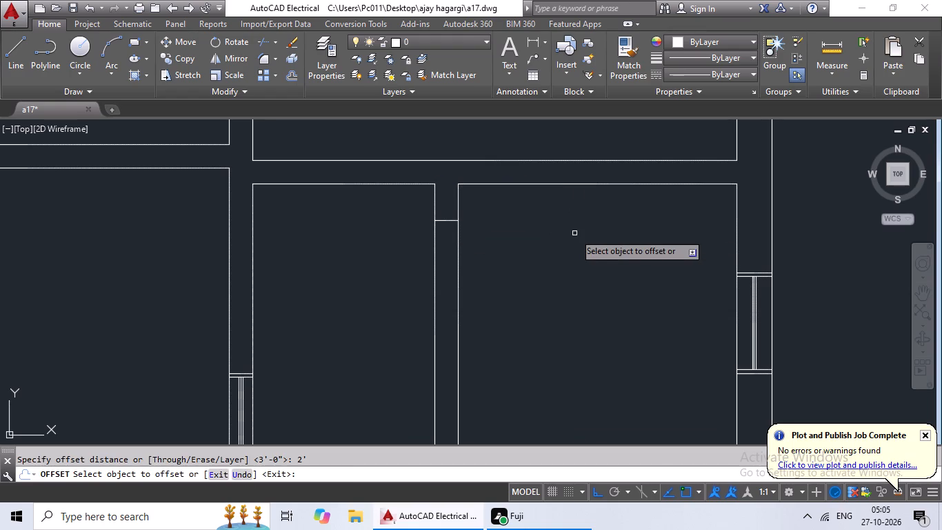
drag(447, 219, 450, 227)
click(448, 264)
Draw a door jamb line across the wall between the right-hand central room and the passage beside the small room, near its upper end.
scroll(499, 263, down, 2)
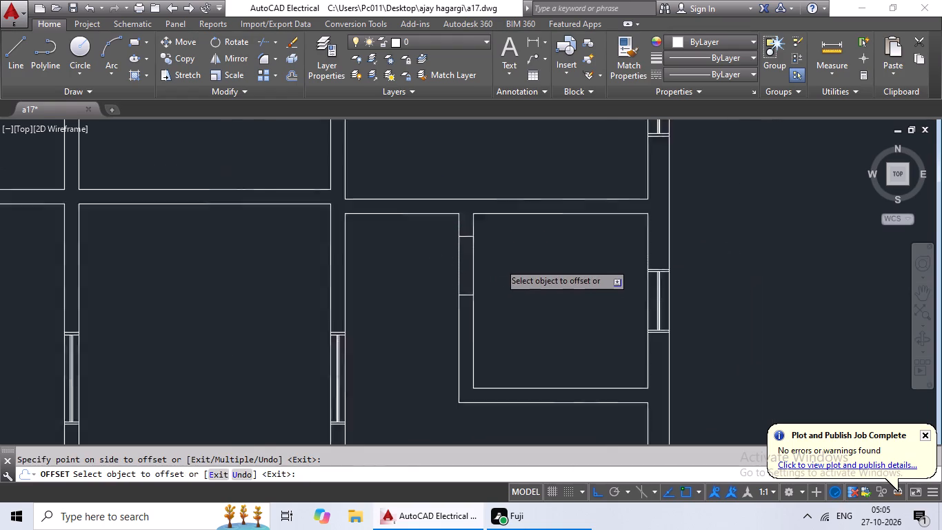
middle_drag(522, 256, 539, 219)
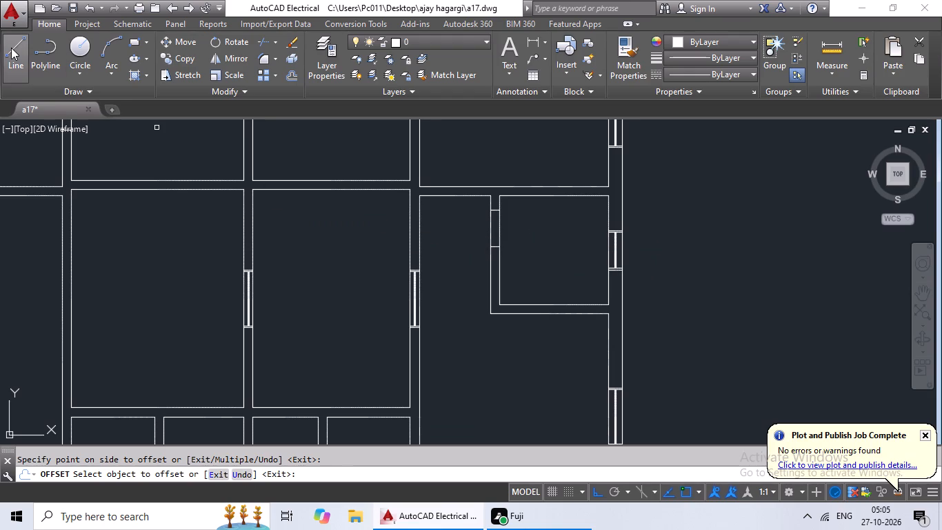
click(11, 47)
scroll(420, 199, up, 3)
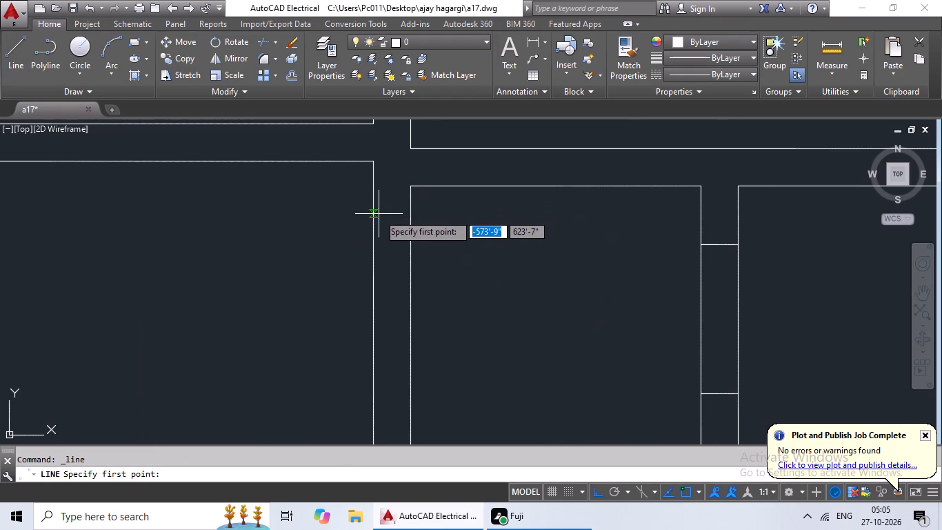
drag(375, 216, 383, 216)
click(407, 217)
key(Escape)
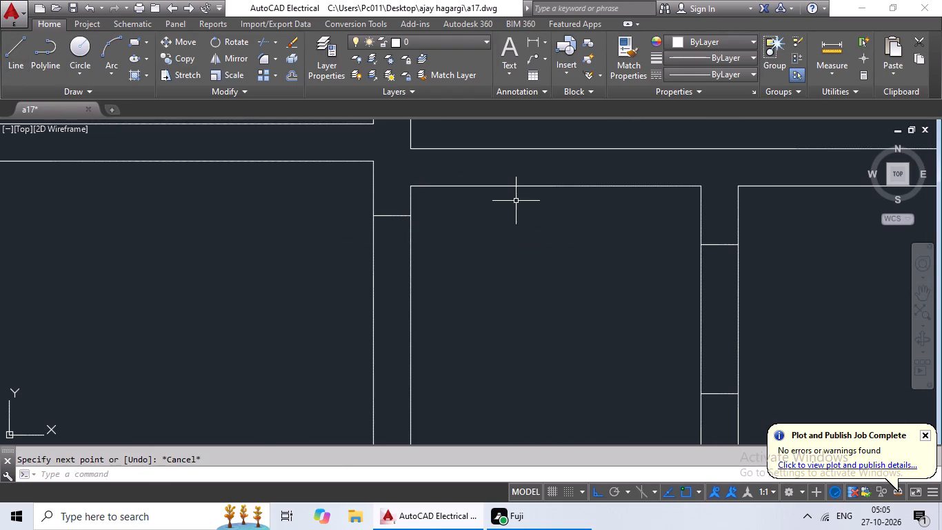
Offset the jamb line between the right-hand central room and the passage 3' downward.
key(o)
key(Return)
text(3')
key(Return)
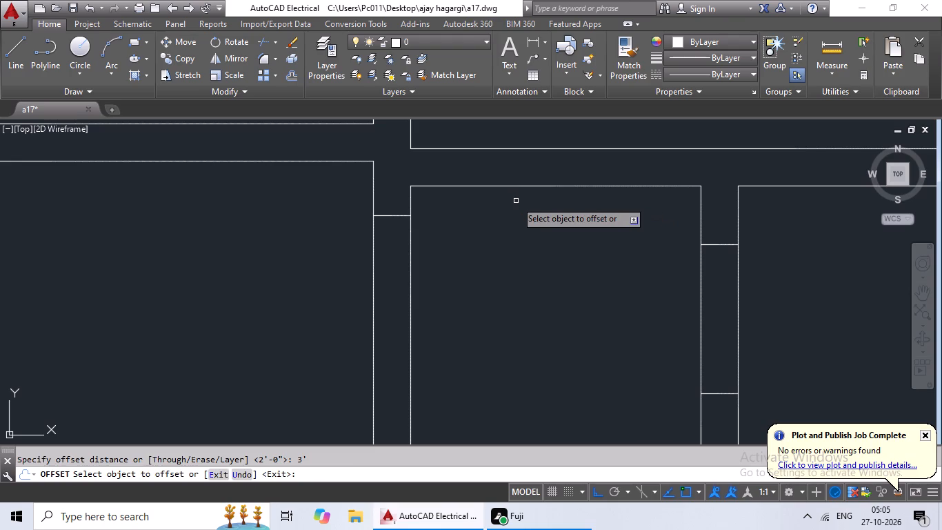
drag(379, 216, 382, 246)
click(386, 333)
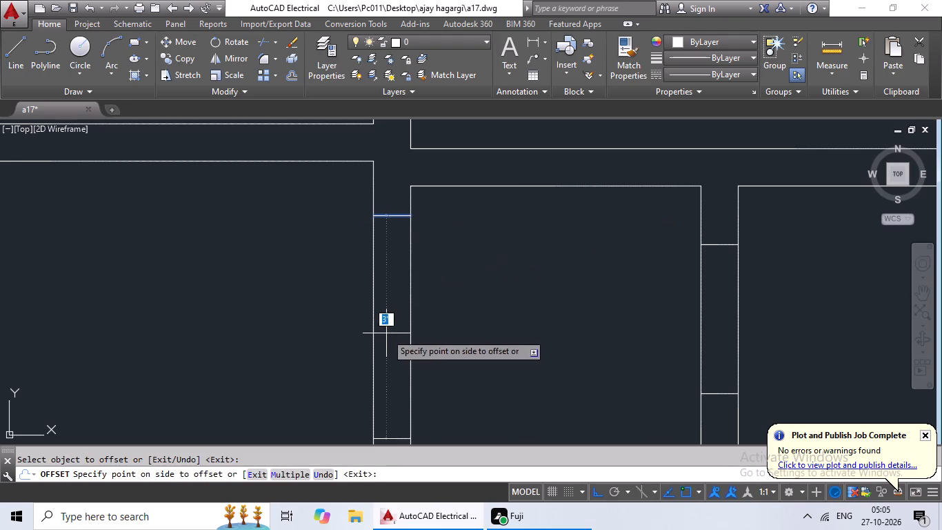
Draw a door jamb line across the matching wall between the left-hand central room and its passage, near the upper end.
scroll(394, 291, down, 3)
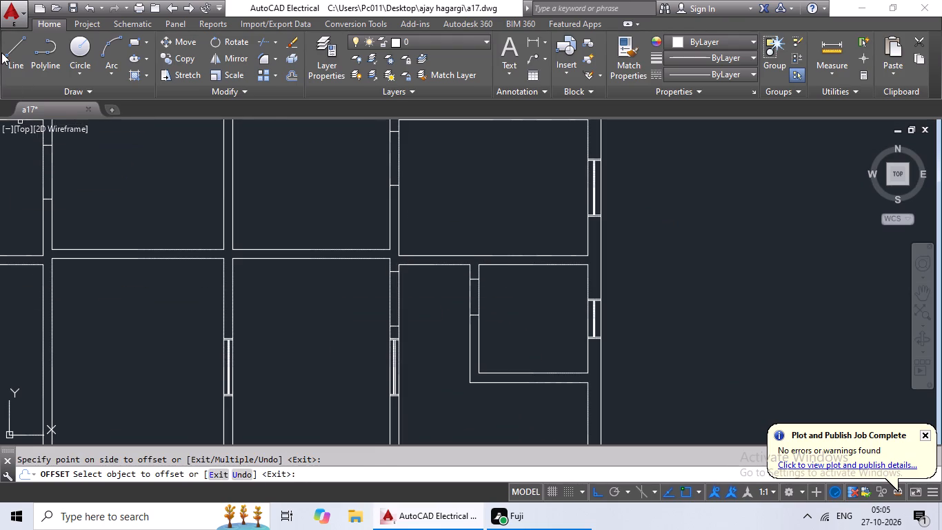
drag(5, 52, 8, 65)
scroll(240, 389, down, 2)
middle_drag(268, 373, 376, 310)
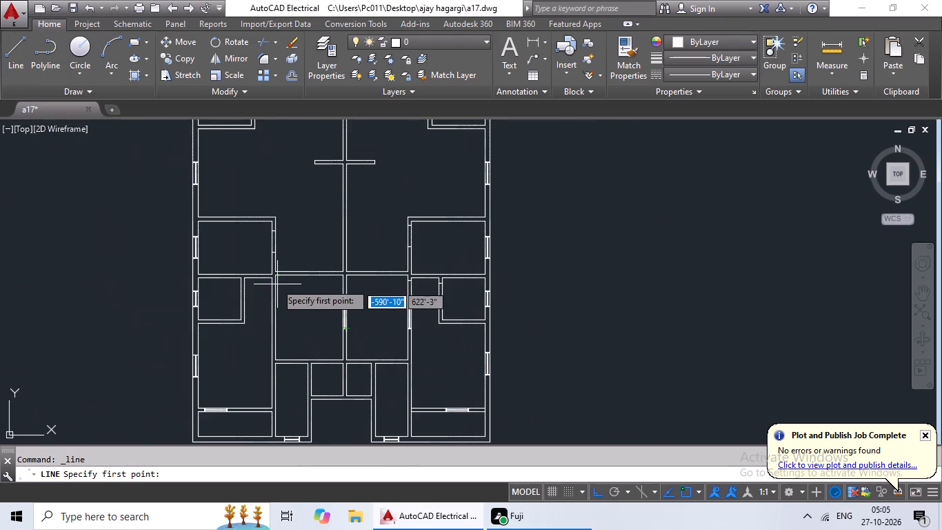
scroll(275, 283, up, 4)
click(248, 286)
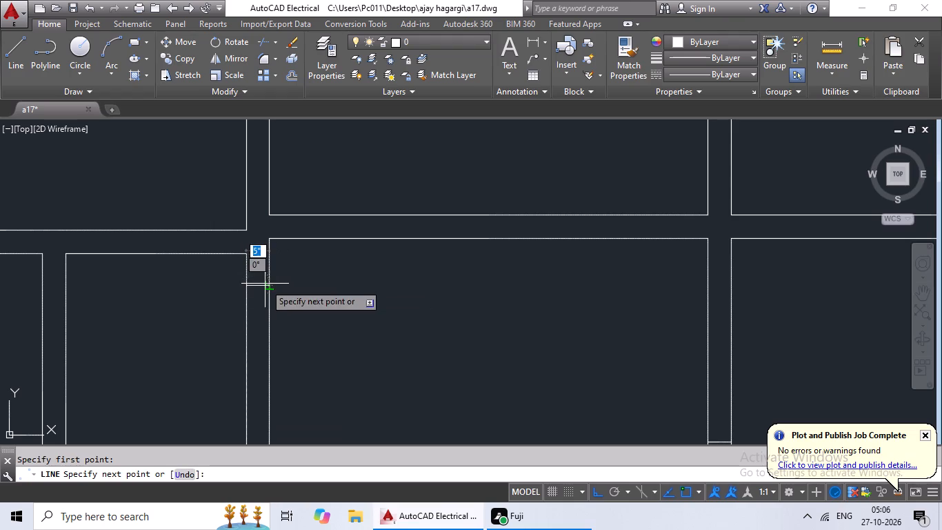
drag(267, 284, 279, 287)
key(Escape)
Offset the jamb line between the left-hand central room and its passage 3' downward.
key(o)
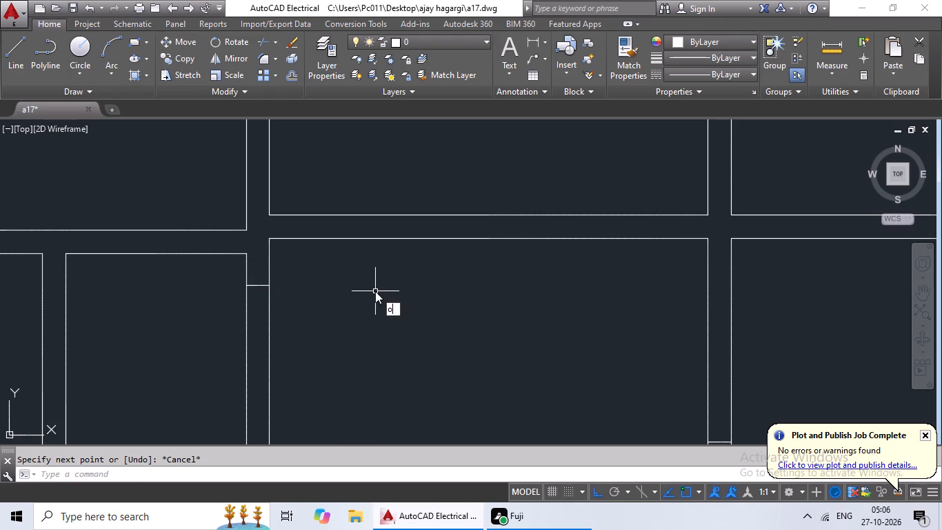
key(Return)
key(Return)
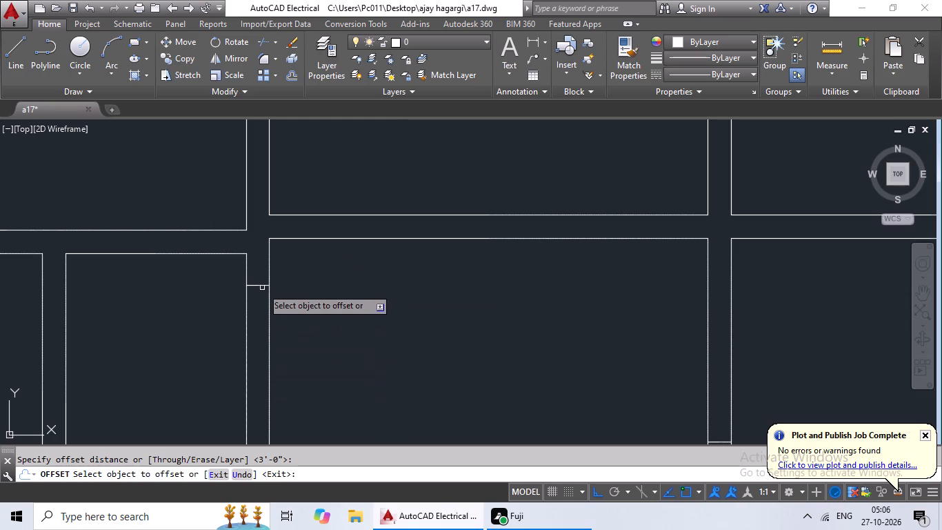
drag(262, 287, 264, 298)
click(268, 346)
Draw a door jamb line across the right wall of the left half's small side room, near the wall's upper end.
drag(19, 37, 32, 60)
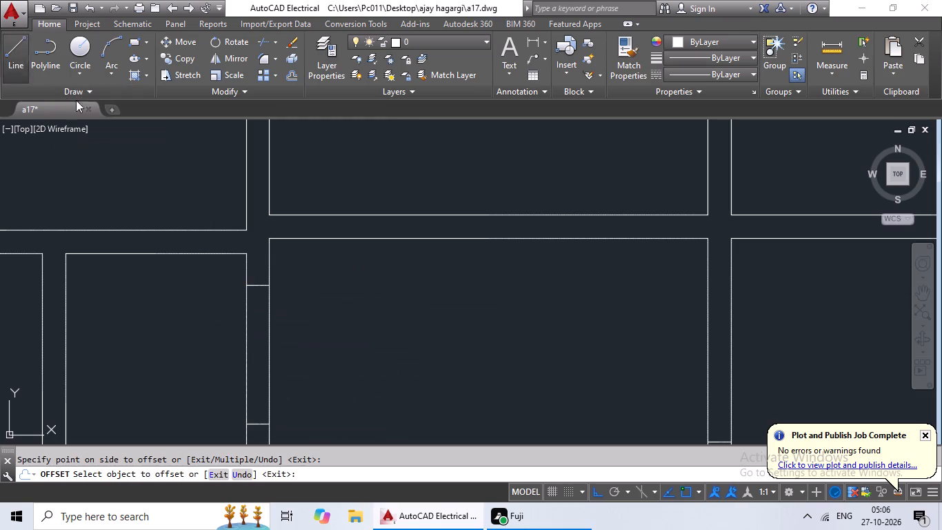
middle_drag(275, 335, 472, 300)
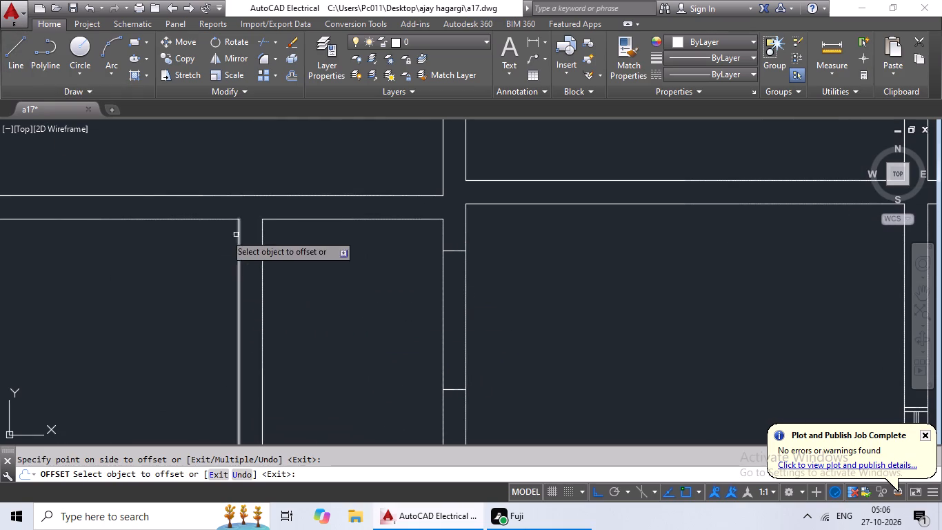
drag(11, 52, 15, 62)
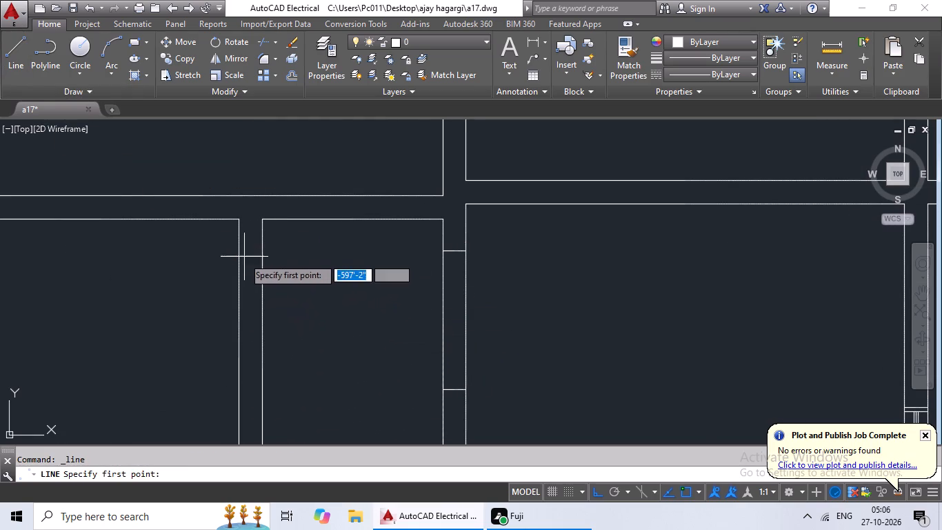
click(237, 264)
click(267, 264)
key(Escape)
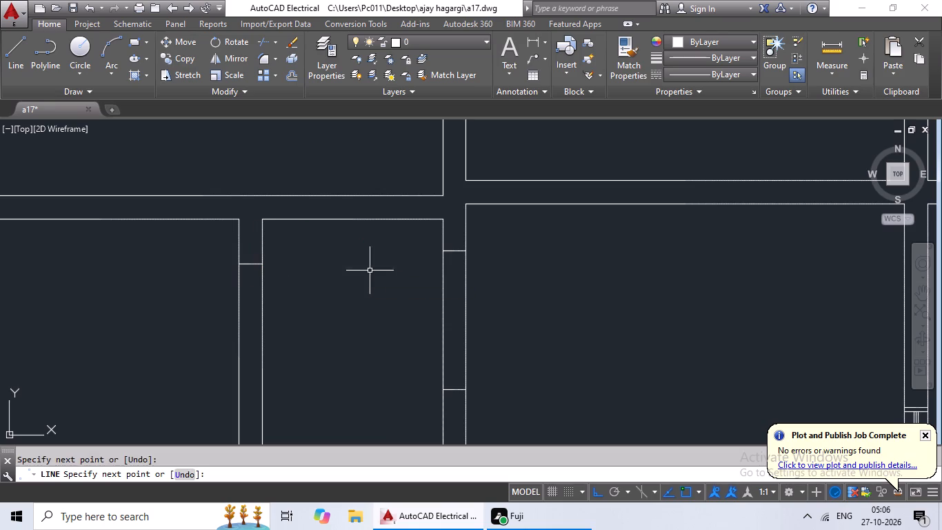
key(Escape)
key(Escape)
Offset the jamb line in the right wall of the left half's small side room 2' downward.
key(o)
key(Return)
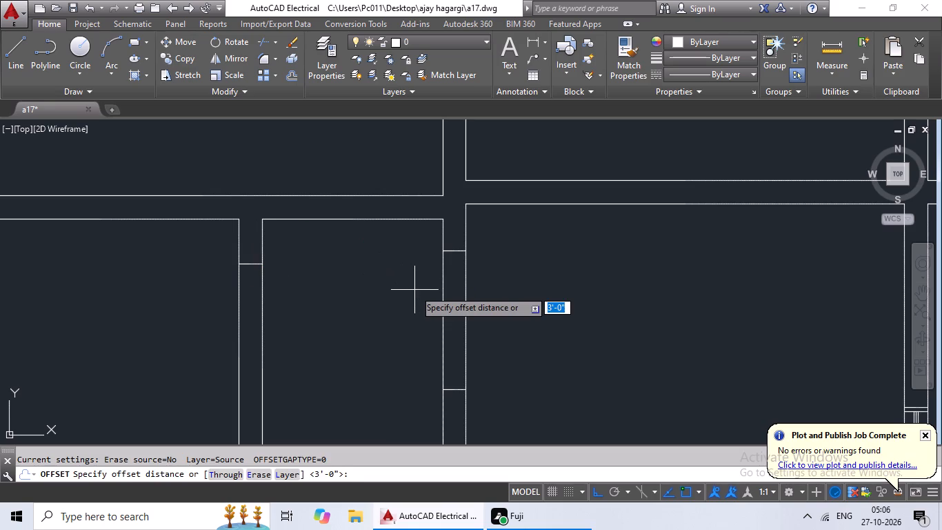
text(2')
key(Return)
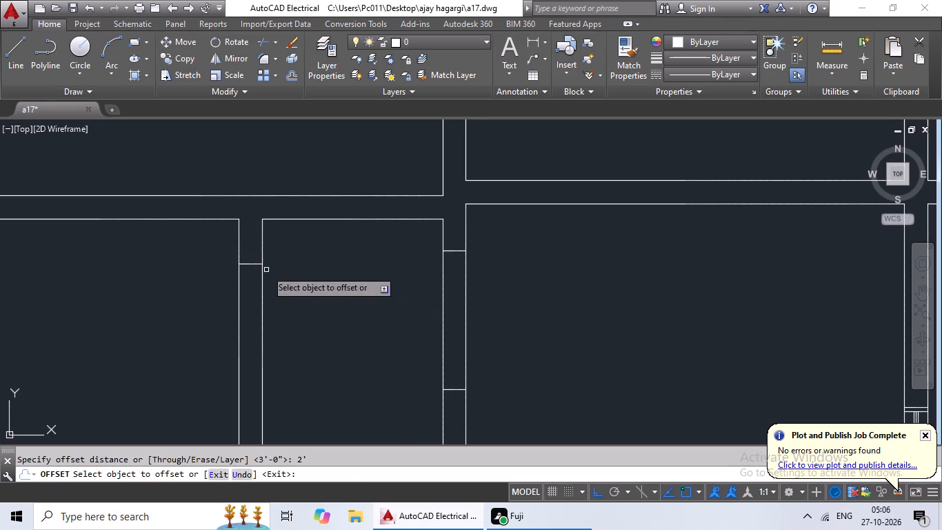
click(253, 262)
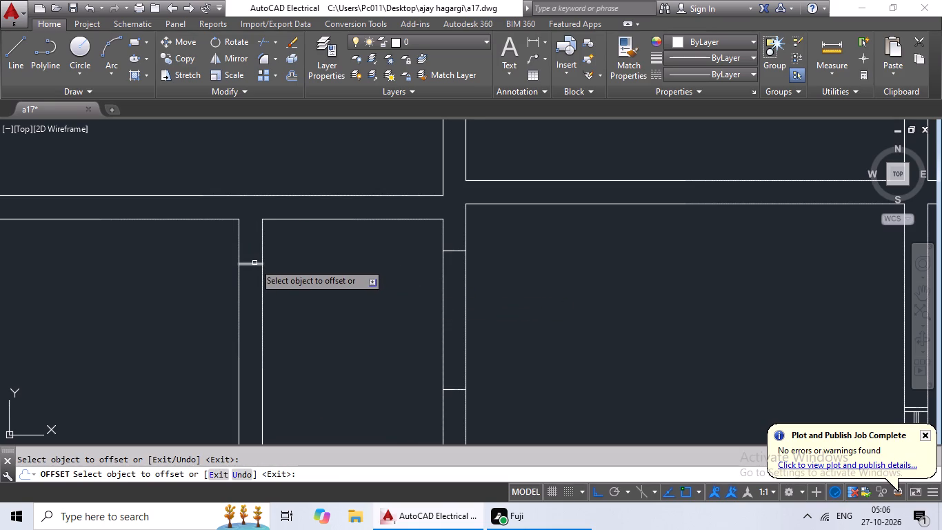
click(254, 264)
click(255, 306)
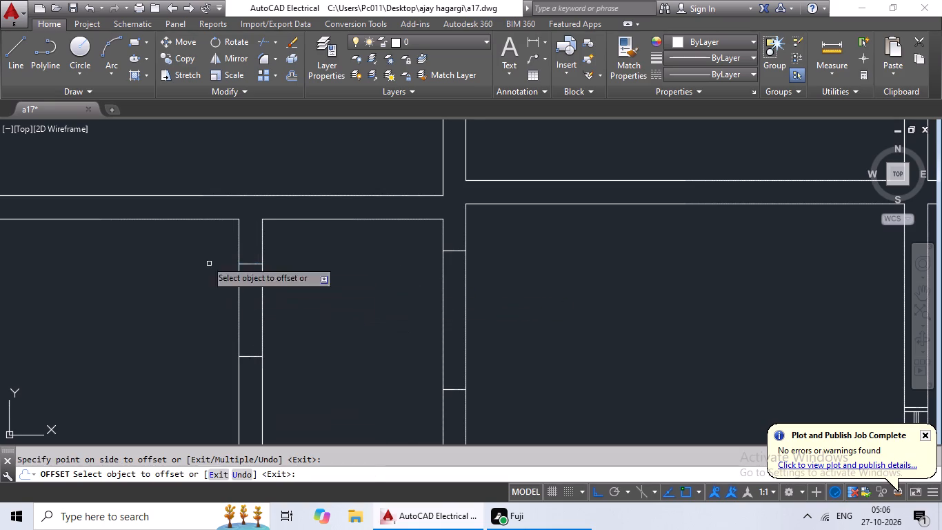
Draw a vertical door jamb line across the wall above the left half's narrow lower room, near that room's right end.
click(17, 66)
scroll(322, 278, down, 3)
middle_drag(357, 373, 403, 292)
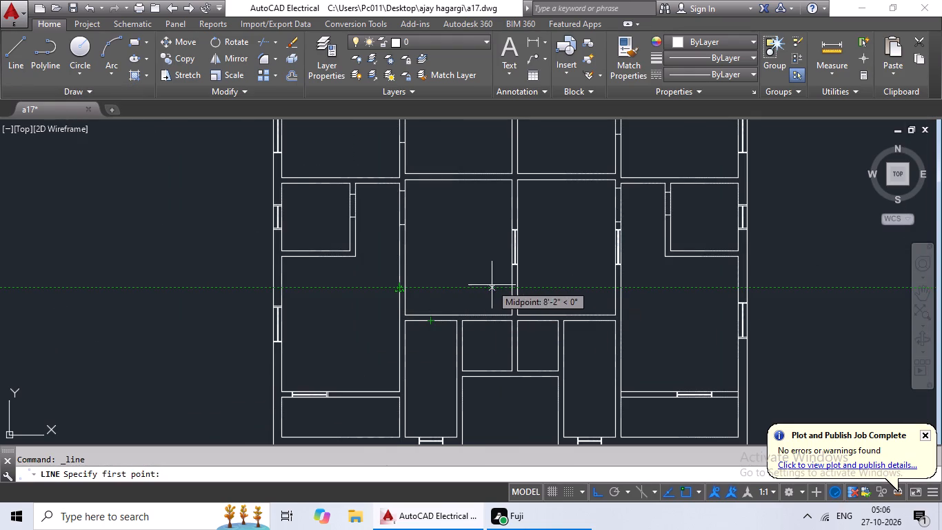
middle_drag(490, 276, 432, 368)
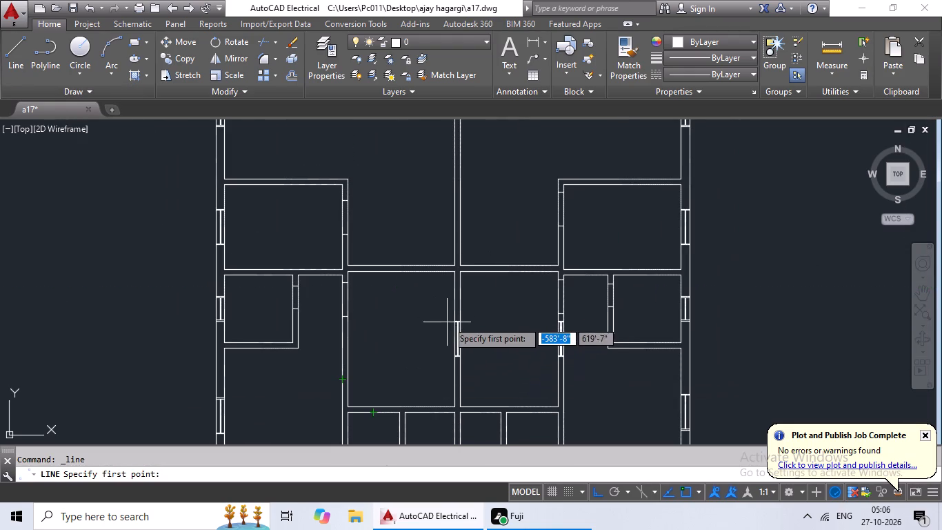
middle_drag(448, 291, 414, 403)
scroll(443, 304, down, 1)
middle_drag(445, 300, 445, 306)
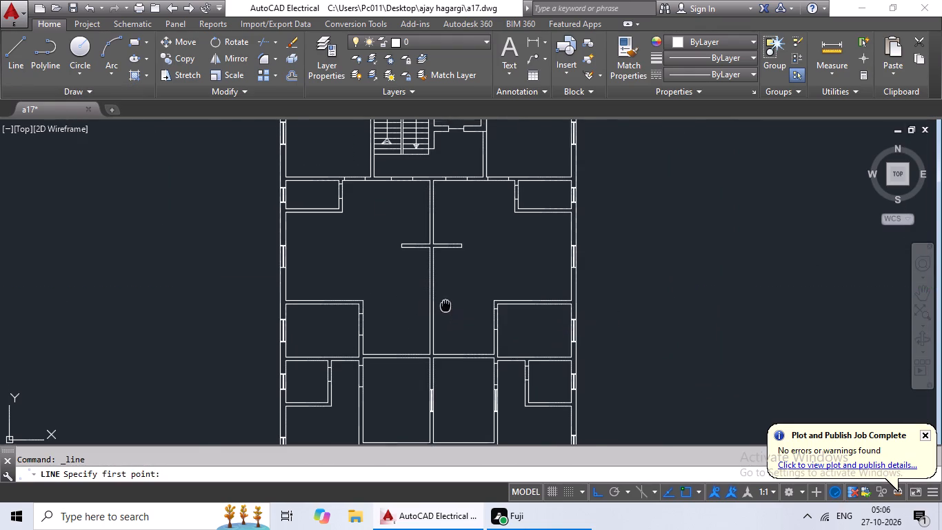
middle_drag(445, 306, 469, 253)
middle_drag(400, 320, 418, 249)
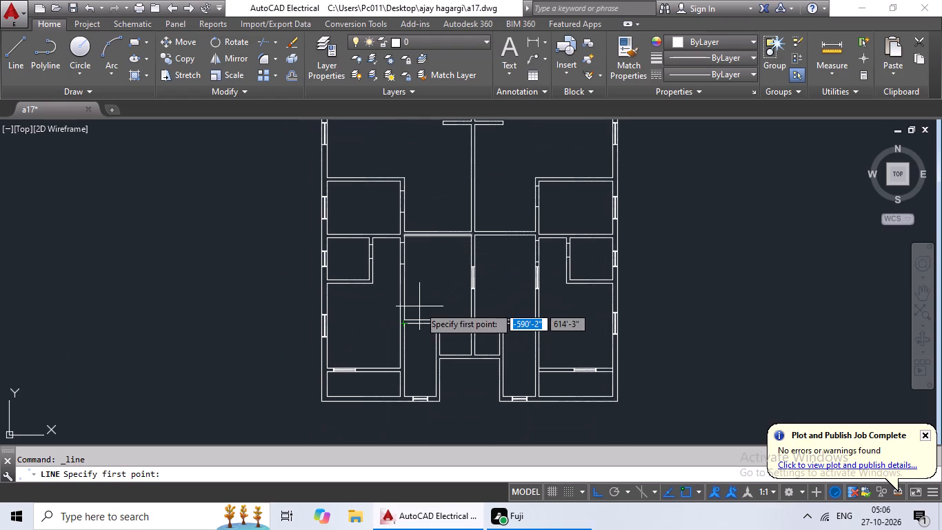
middle_drag(417, 295, 430, 225)
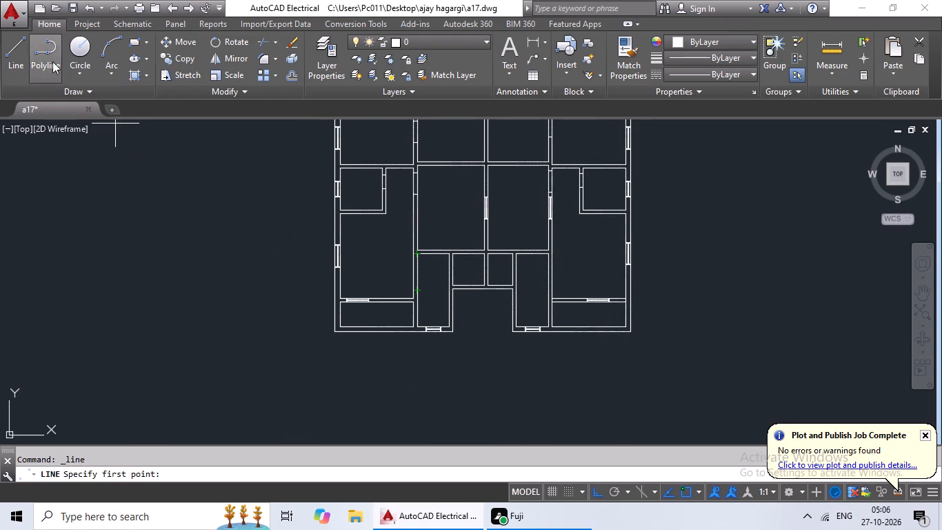
click(9, 54)
scroll(479, 278, up, 1)
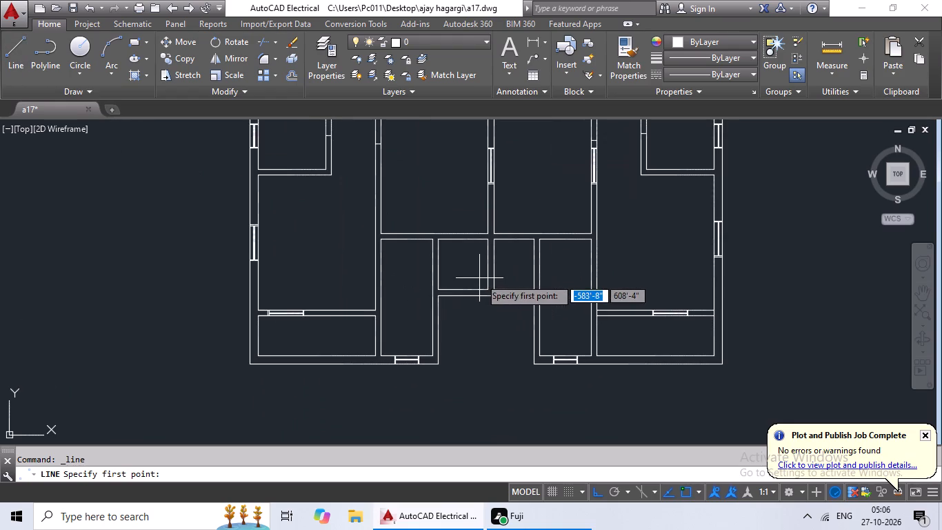
middle_drag(481, 276, 432, 291)
scroll(432, 282, up, 2)
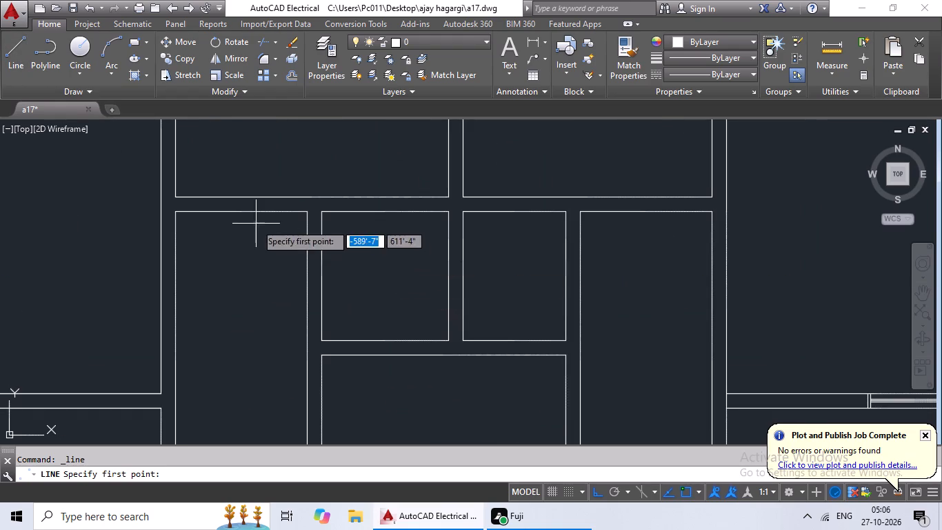
middle_drag(272, 249, 292, 286)
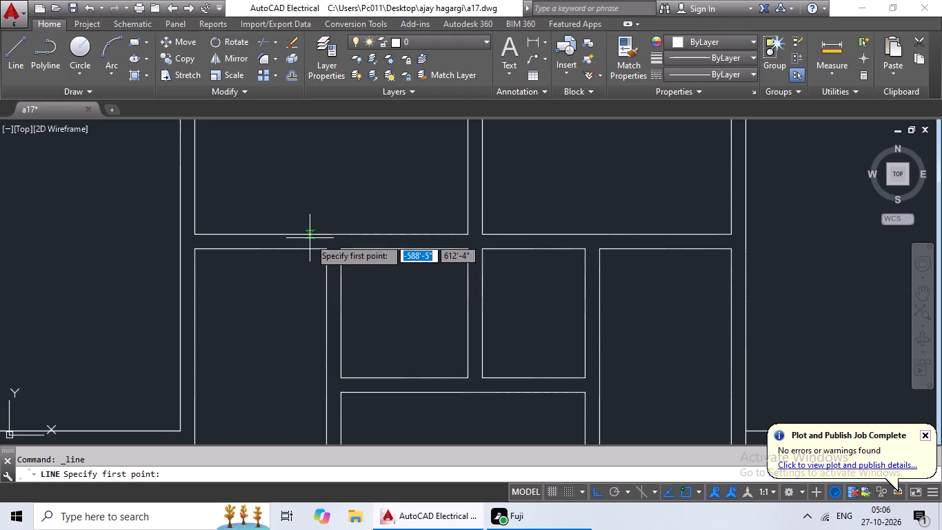
drag(310, 234, 308, 244)
click(307, 253)
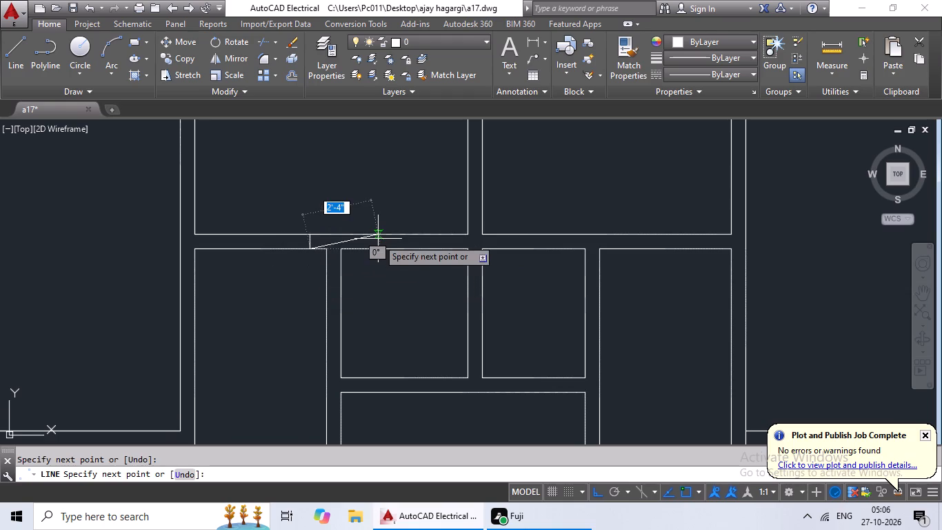
key(Escape)
Draw a vertical door jamb line across the wall above the right half's narrow lower room, near that room's left end.
click(12, 40)
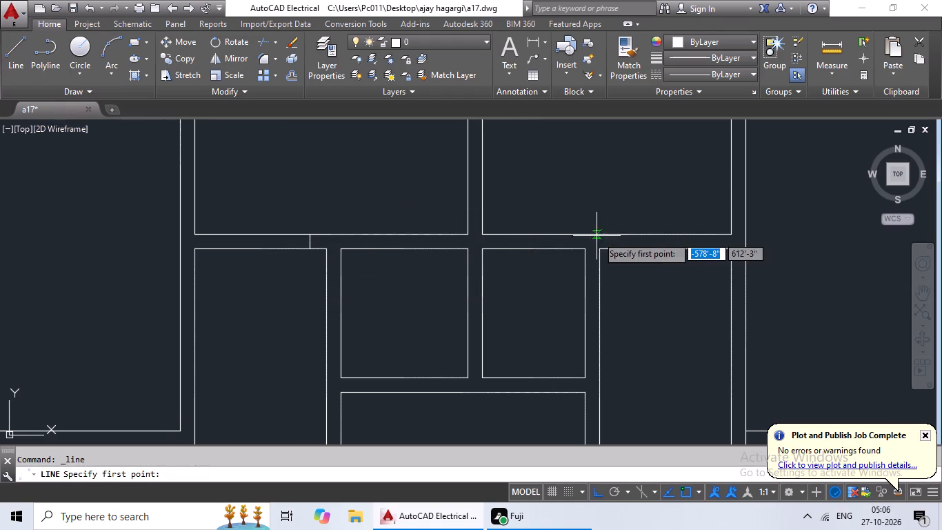
scroll(608, 241, up, 2)
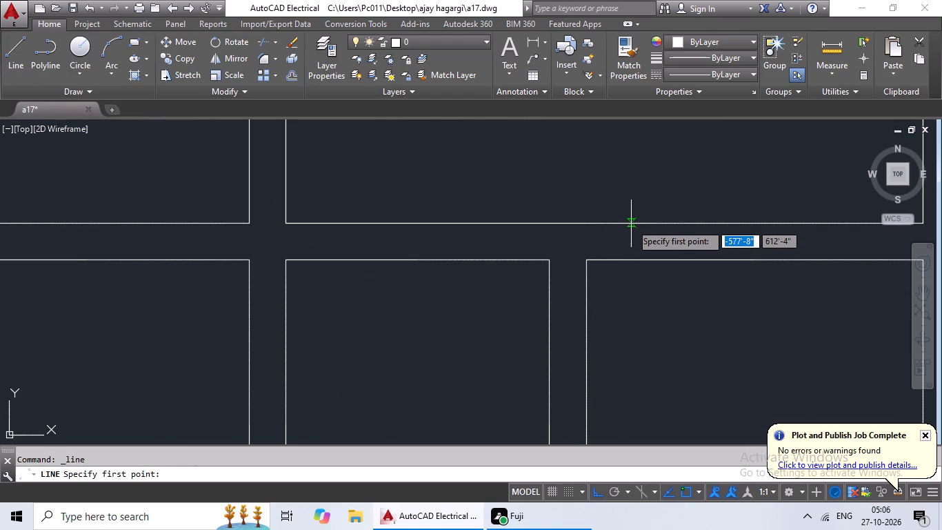
click(647, 222)
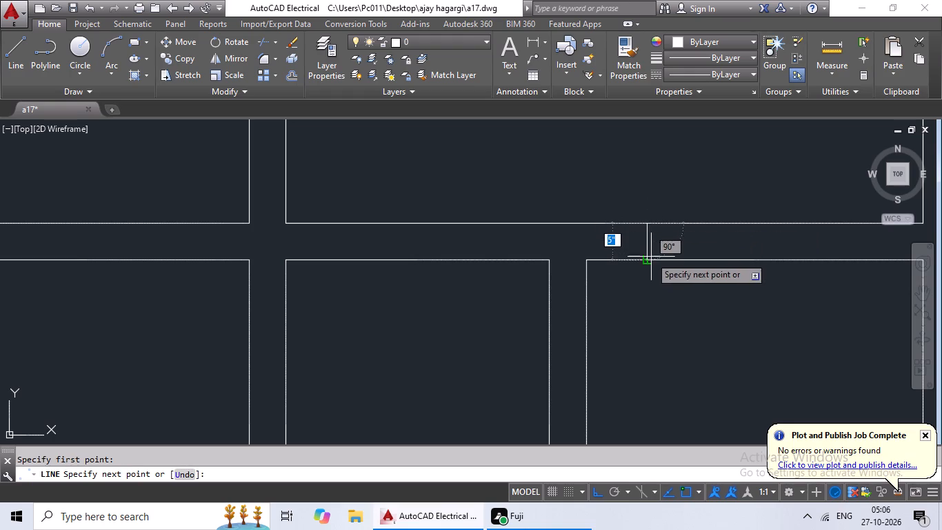
click(649, 259)
key(Escape)
Offset the jamb lines above the two narrow lower rooms 2', the right half's to the right and the left half's to the left.
key(o)
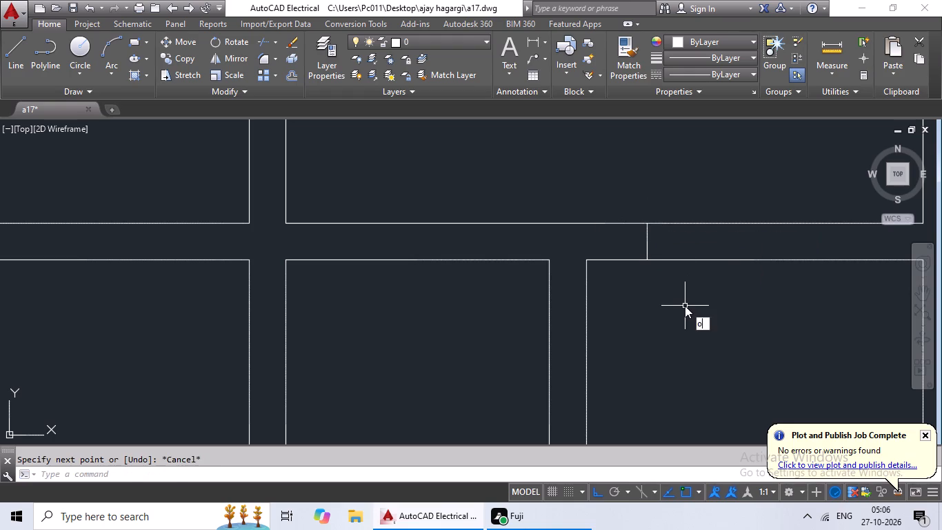
key(Return)
text(2')
key(Return)
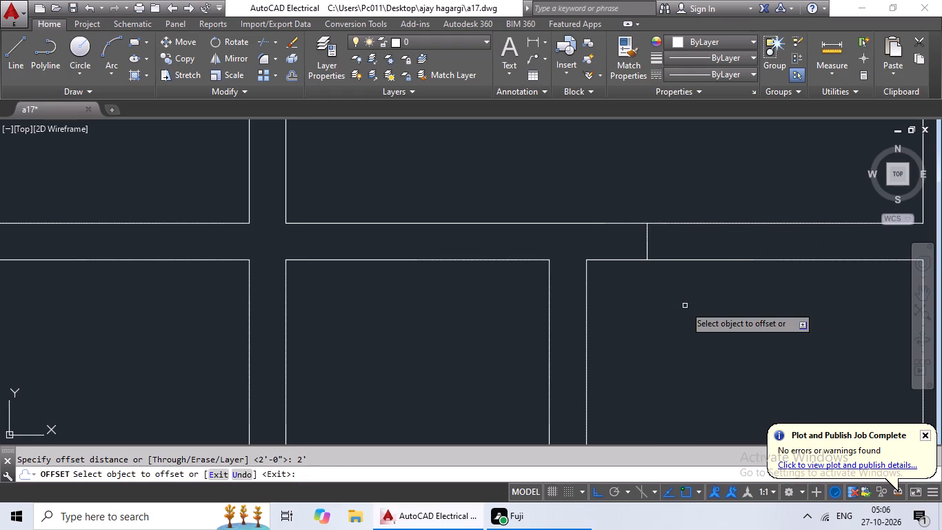
click(648, 236)
drag(728, 254, 706, 262)
scroll(201, 239, down, 3)
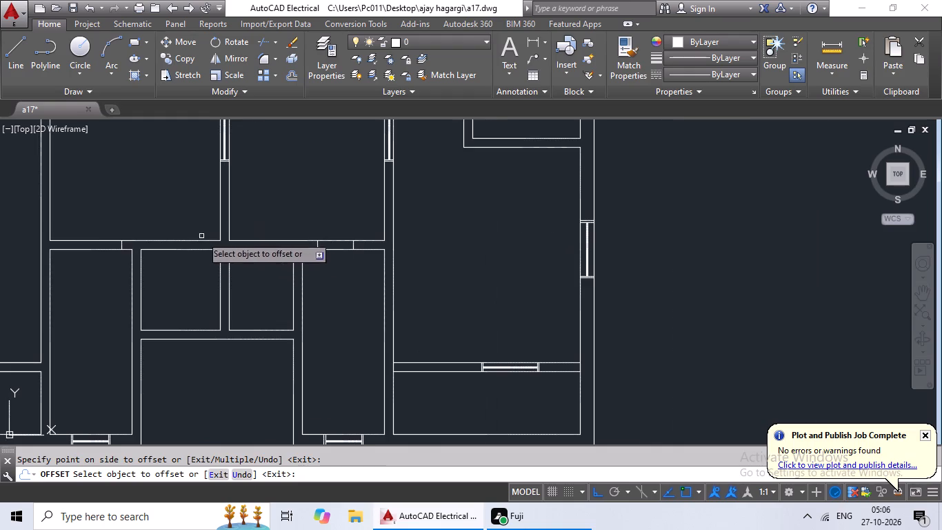
drag(121, 246, 106, 247)
click(82, 247)
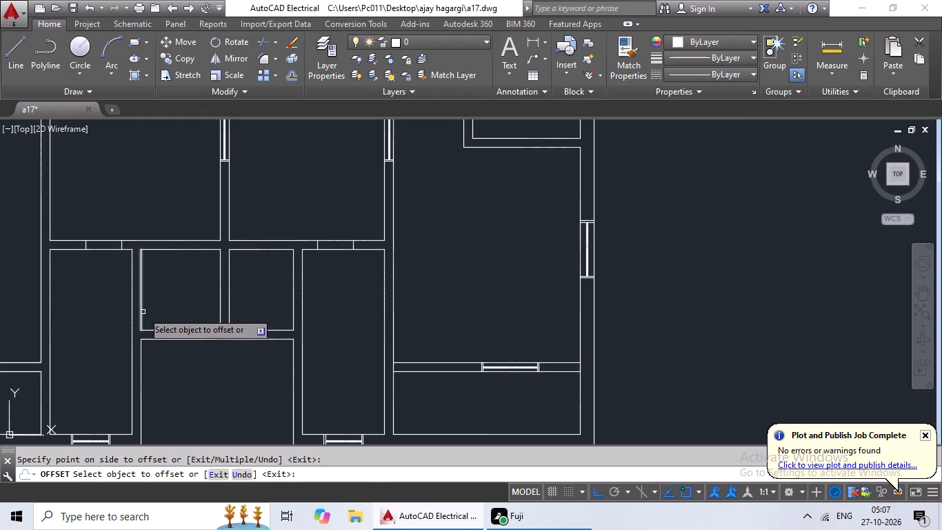
Draw a vertical door jamb line across the wall above the left half's bottom outer room, near the wall's right end.
drag(8, 49, 10, 75)
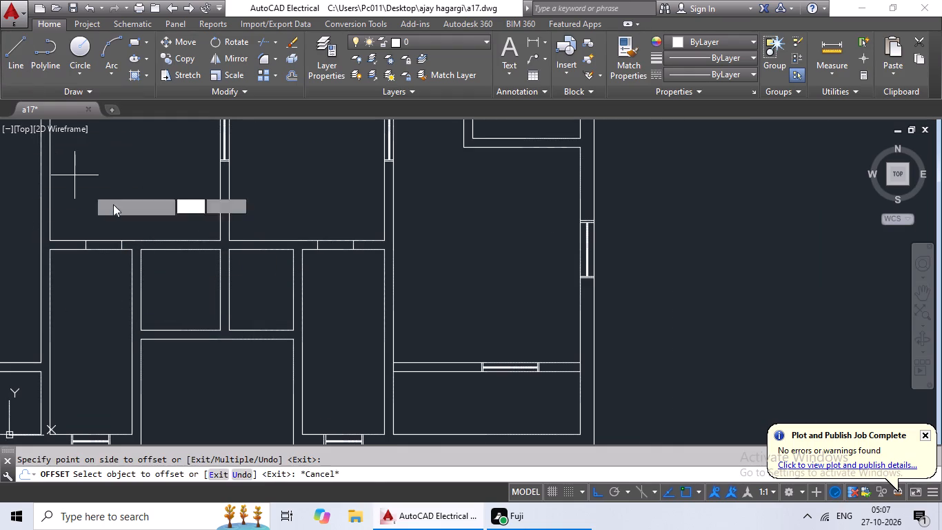
scroll(197, 277, down, 1)
middle_drag(234, 265, 354, 209)
middle_drag(265, 248, 332, 236)
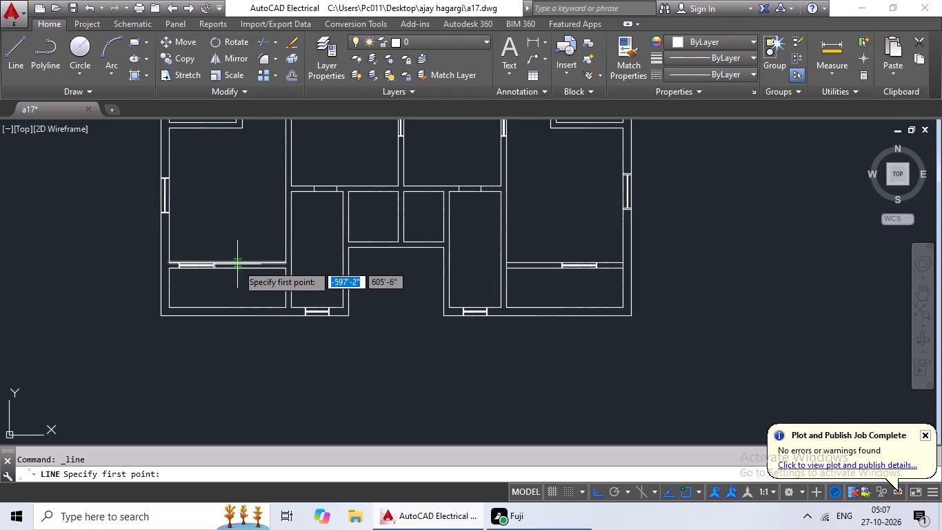
scroll(279, 262, up, 3)
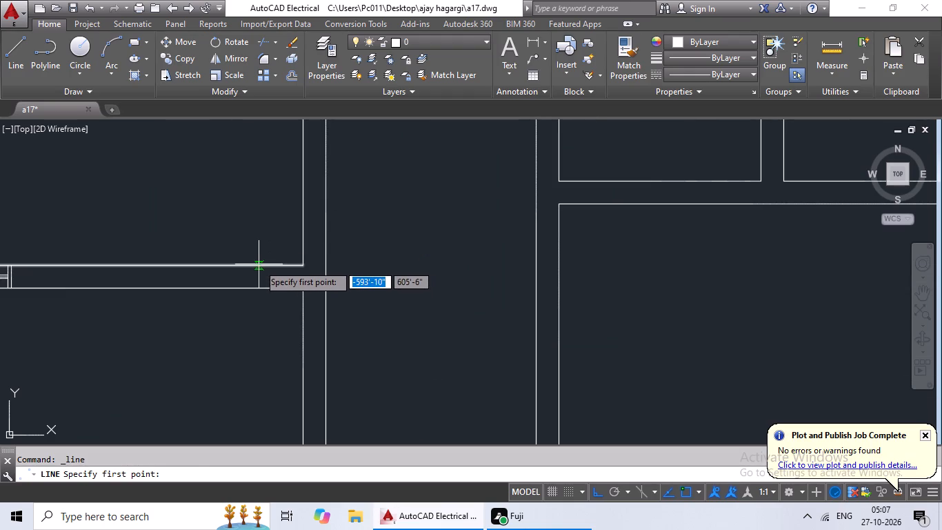
click(259, 264)
click(262, 285)
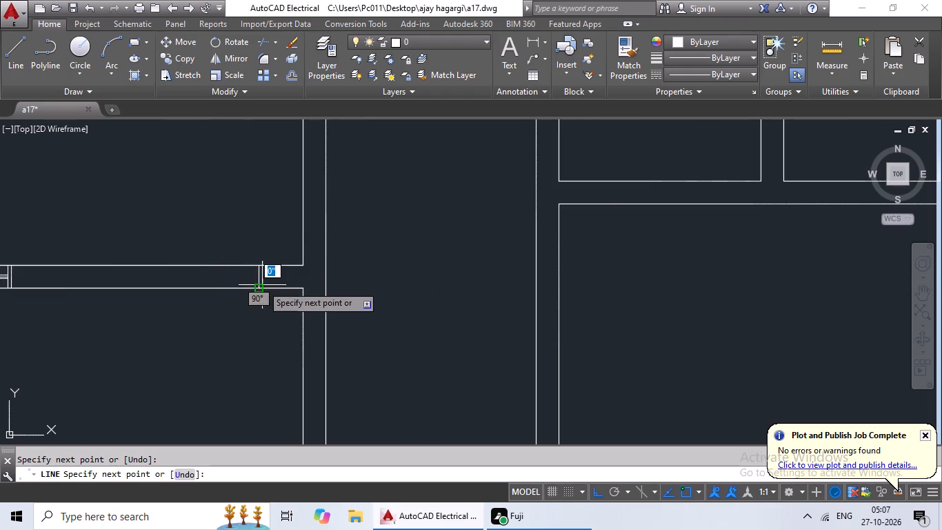
key(Escape)
Offset the jamb line above the left half's bottom outer room 3' to the left.
key(o)
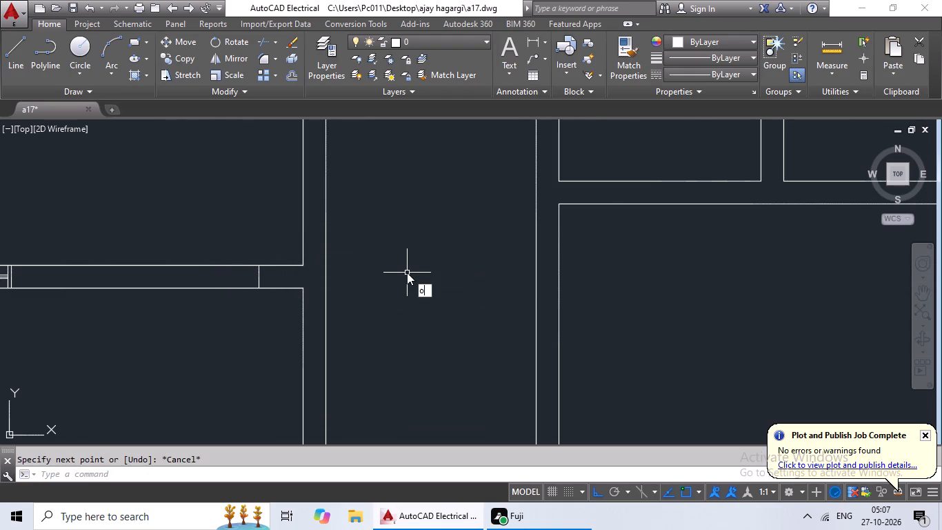
key(Return)
text(3')
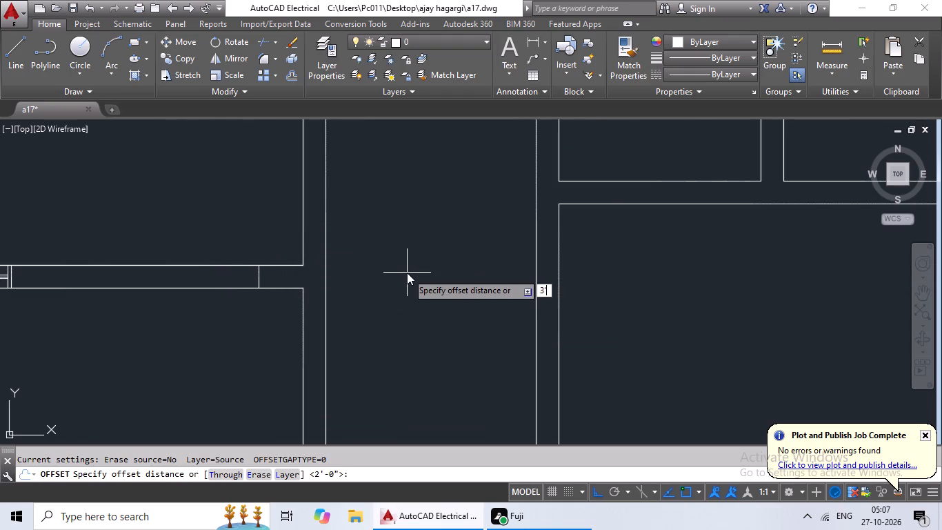
key(Return)
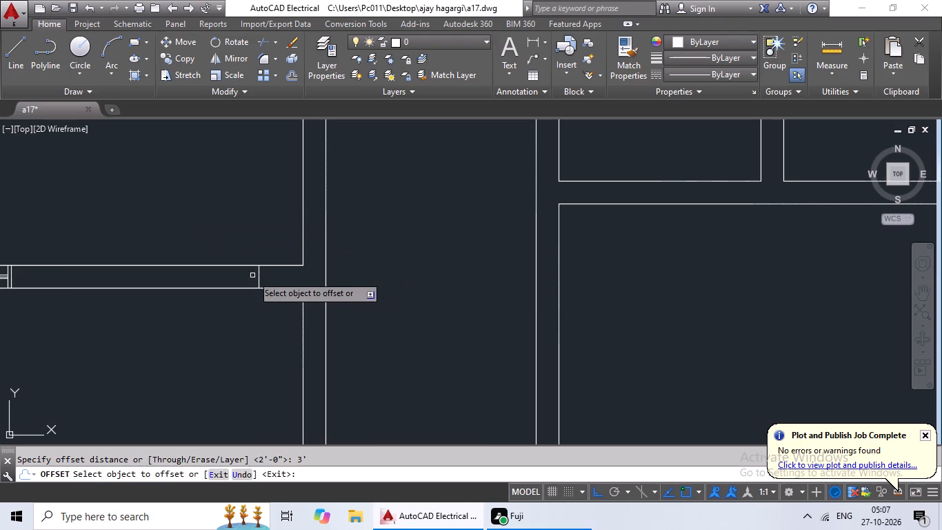
drag(257, 273, 205, 265)
click(149, 254)
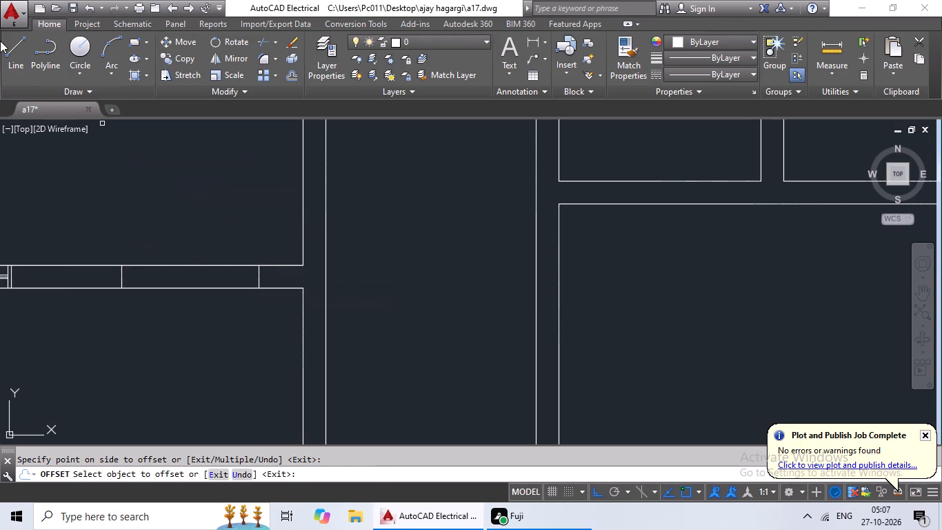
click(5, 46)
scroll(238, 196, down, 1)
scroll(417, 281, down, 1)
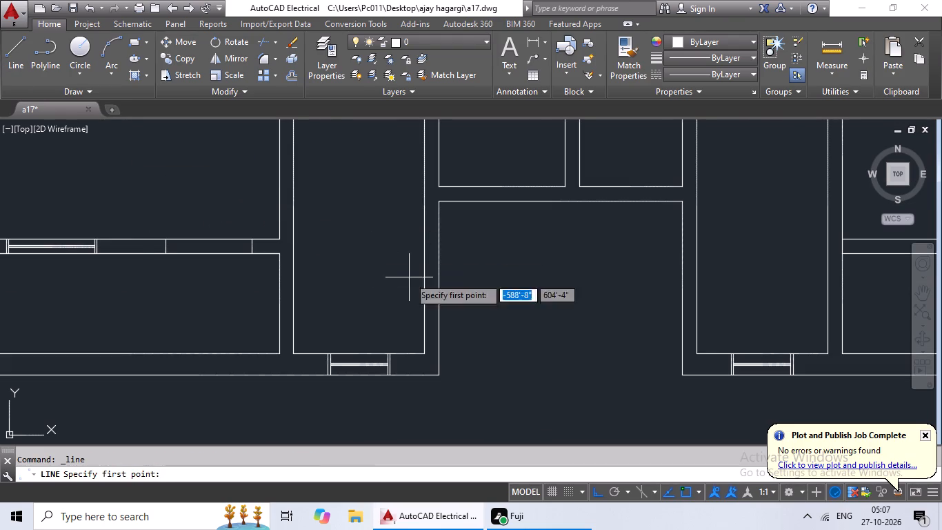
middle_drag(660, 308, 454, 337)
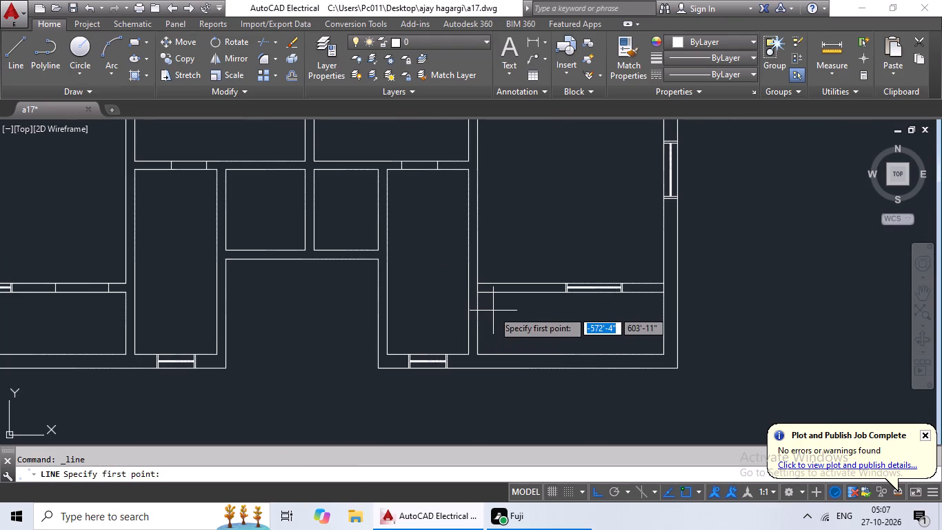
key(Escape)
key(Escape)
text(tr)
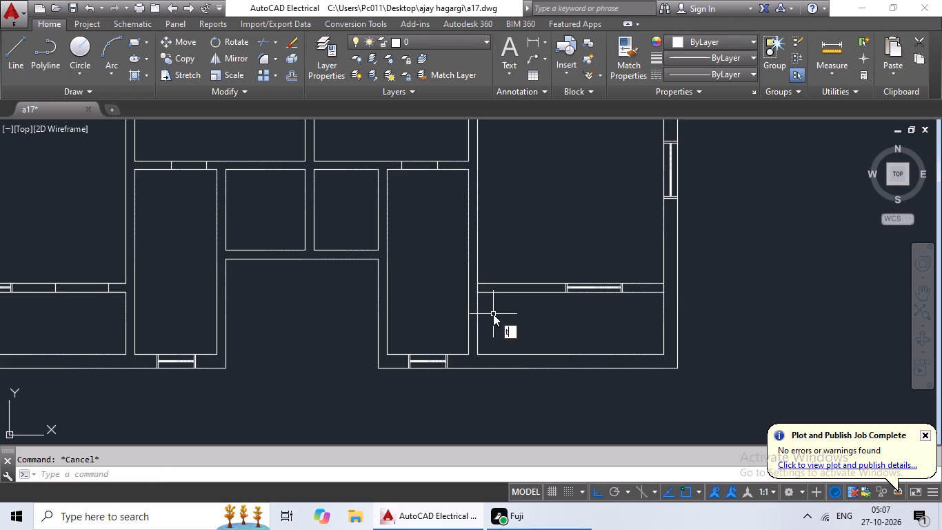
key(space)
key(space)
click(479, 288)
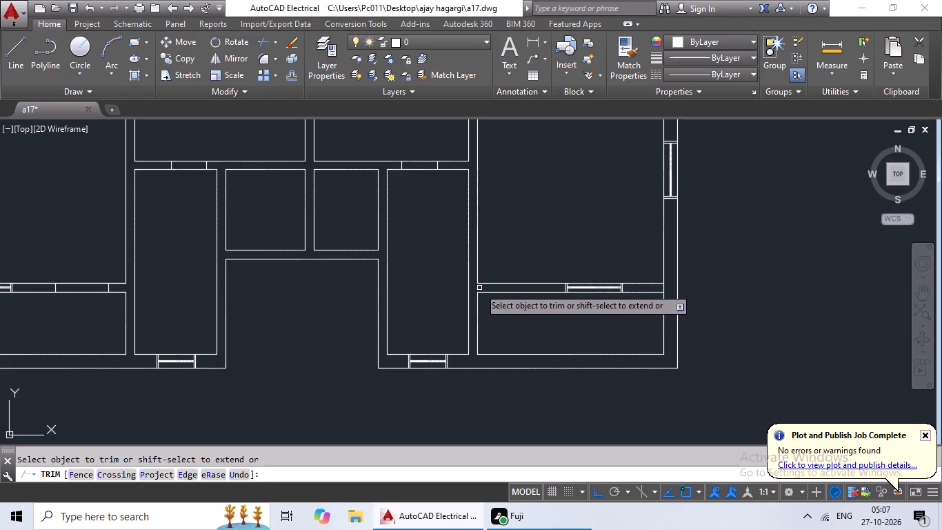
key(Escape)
Draw a vertical door jamb line across the wall above the right half's bottom outer room, near the wall's left end.
click(17, 65)
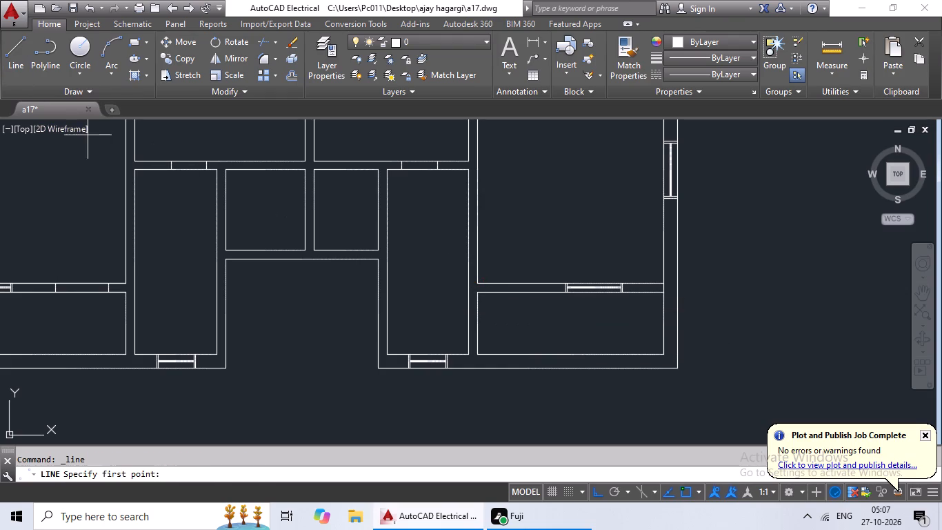
scroll(485, 300, up, 3)
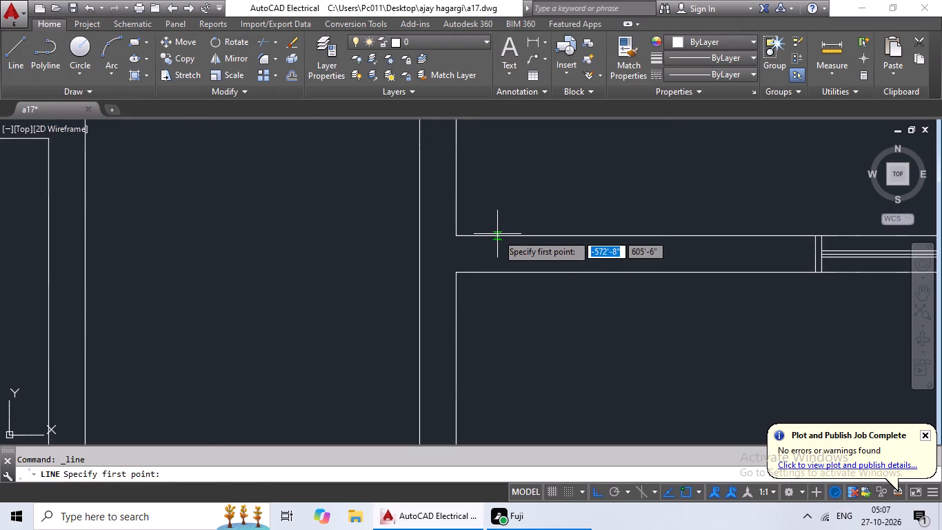
click(517, 237)
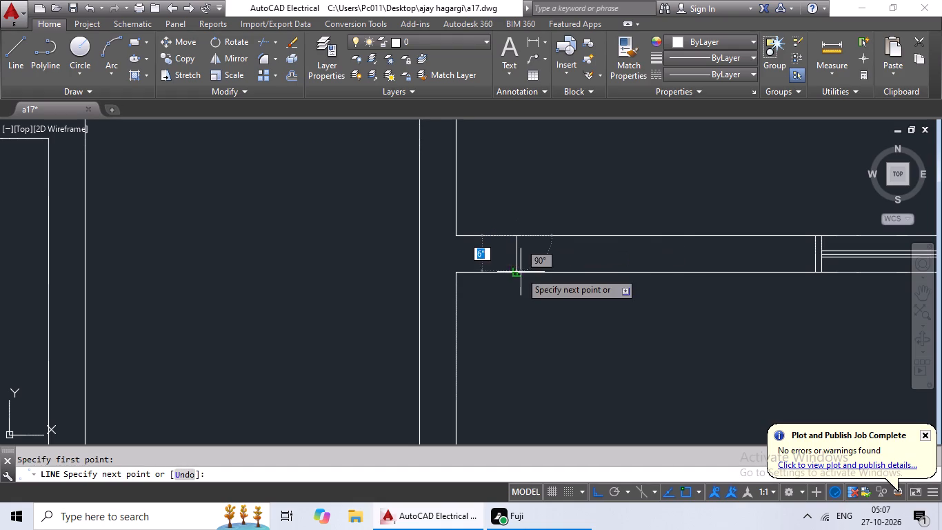
click(521, 273)
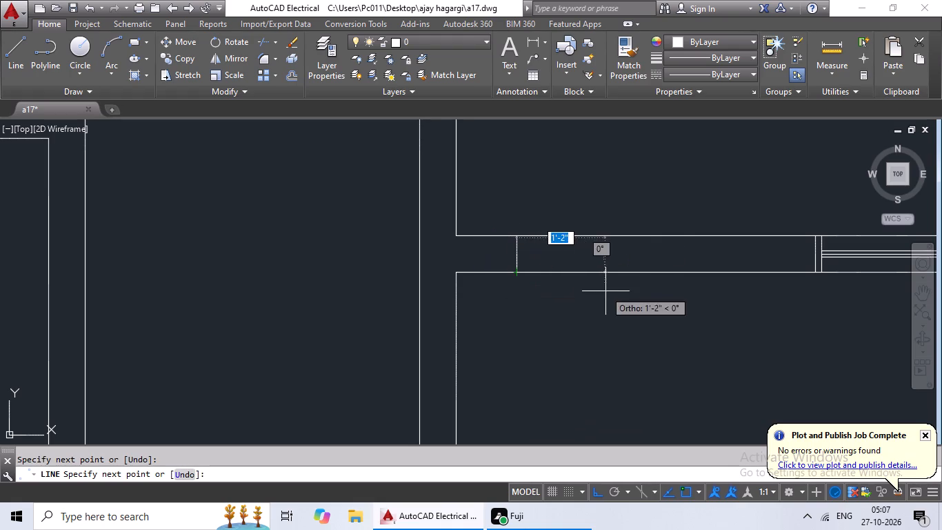
key(Escape)
key(Escape)
Offset the jamb line above the right half's bottom outer room 3' to the right.
key(o)
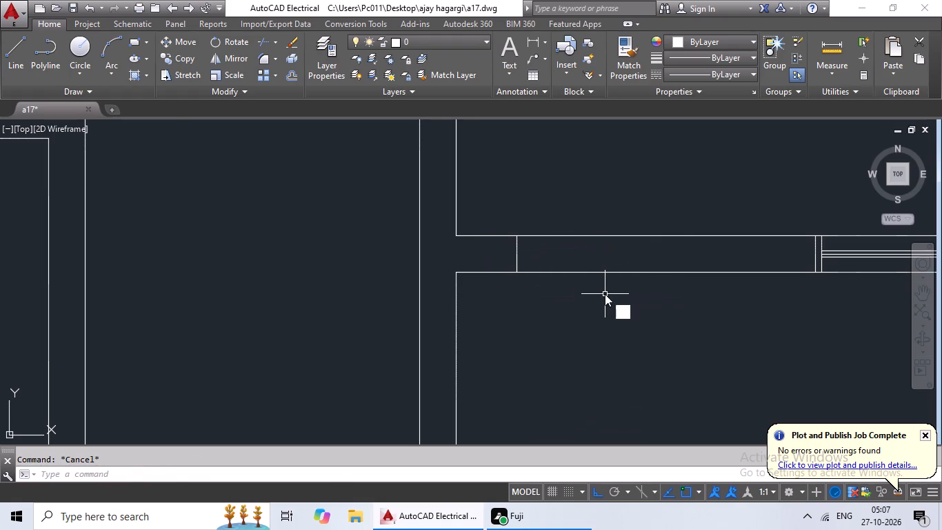
key(Return)
text(3')
key(Return)
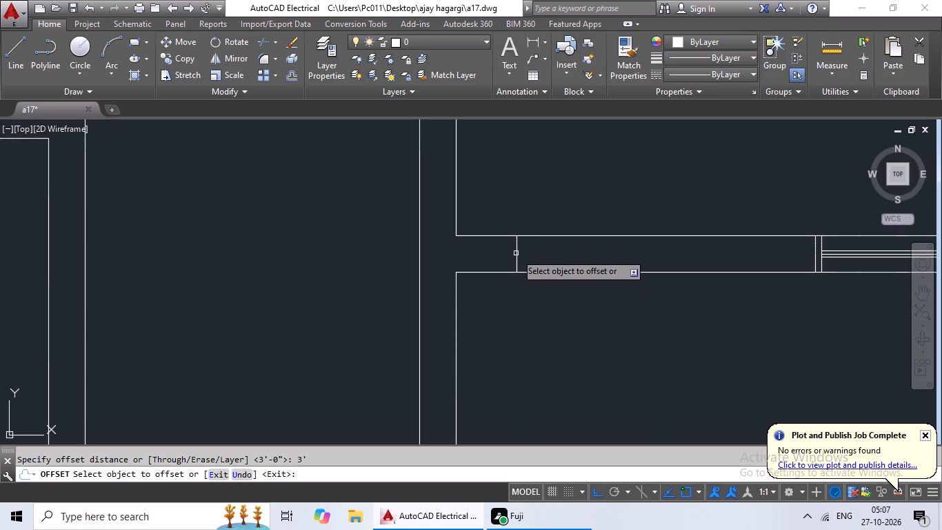
drag(516, 253, 523, 255)
click(613, 270)
scroll(672, 288, down, 5)
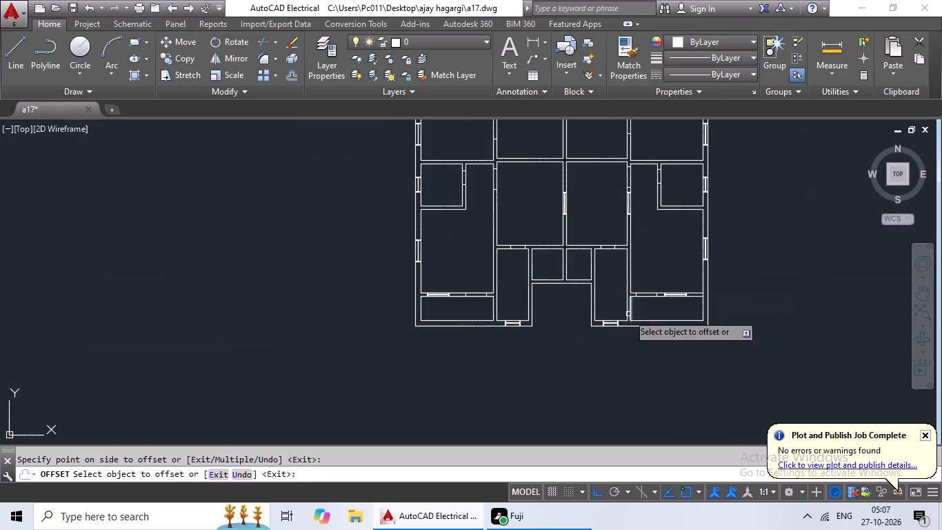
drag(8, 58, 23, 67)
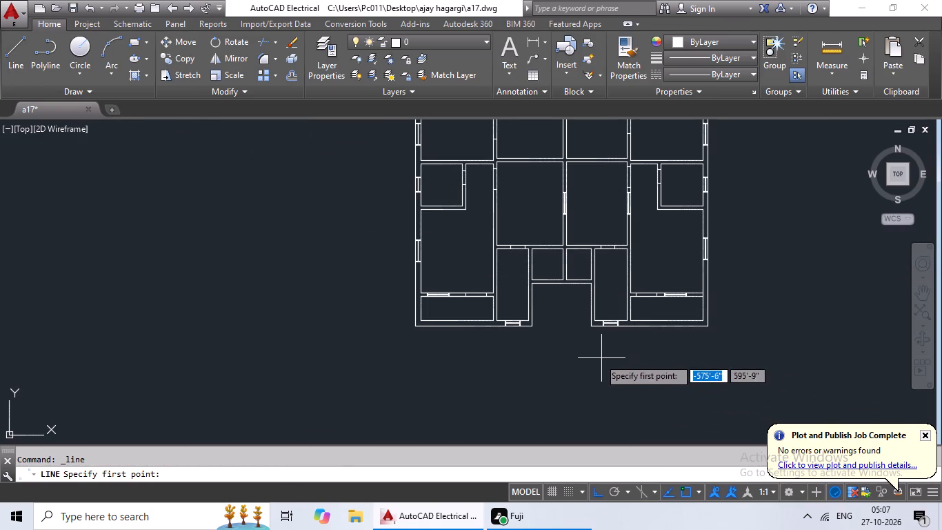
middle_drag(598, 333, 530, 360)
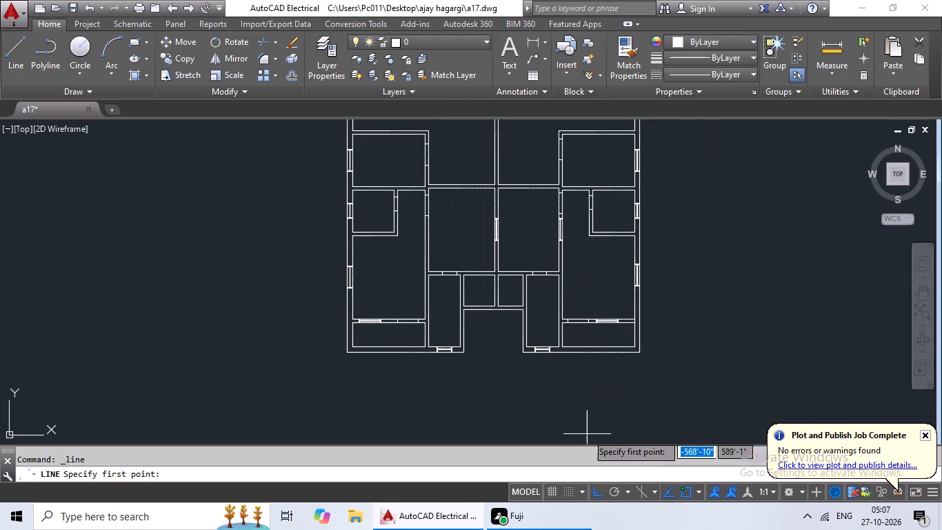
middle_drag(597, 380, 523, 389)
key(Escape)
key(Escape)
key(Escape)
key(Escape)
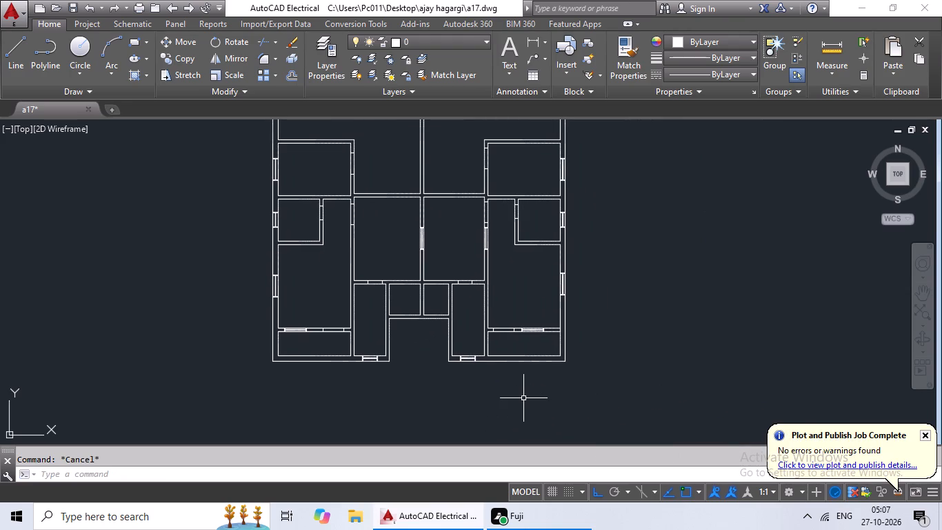
Trim the wall lines between the jambs of the 3' opening above the right half's bottom outer room.
text(tr)
key(space)
key(space)
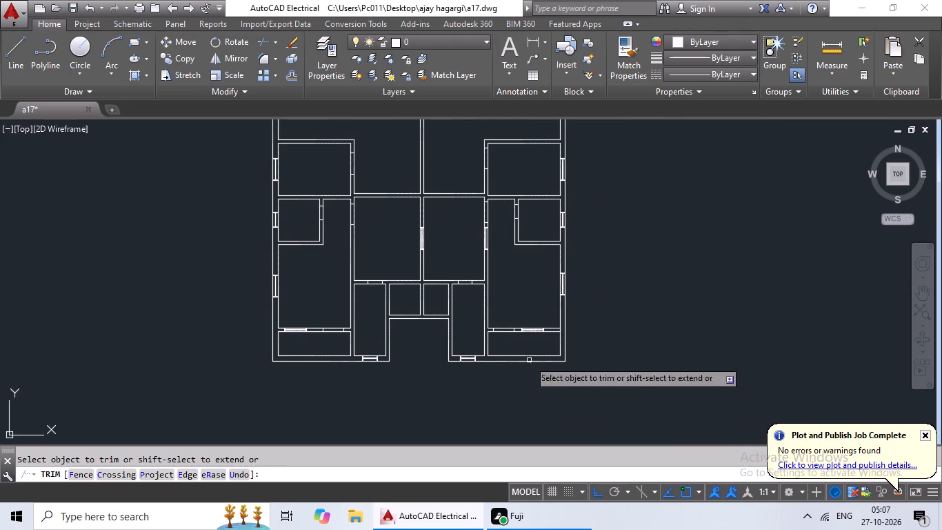
scroll(504, 326, up, 3)
drag(506, 325, 490, 402)
click(492, 392)
Trim the wall lines between the jambs of the 2' openings above both narrow lower rooms.
scroll(512, 315, down, 2)
scroll(445, 237, up, 3)
drag(446, 254, 439, 346)
click(439, 346)
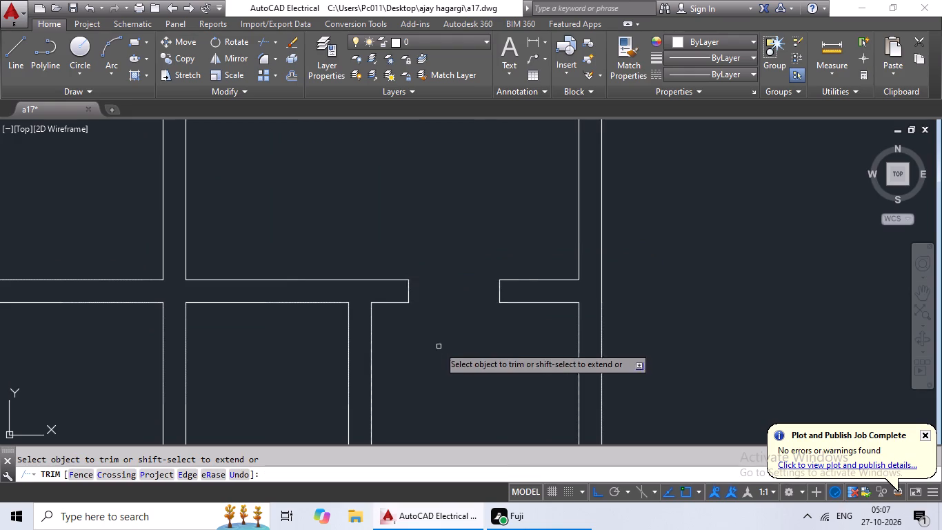
scroll(480, 336, down, 3)
scroll(331, 326, up, 3)
drag(339, 286, 312, 366)
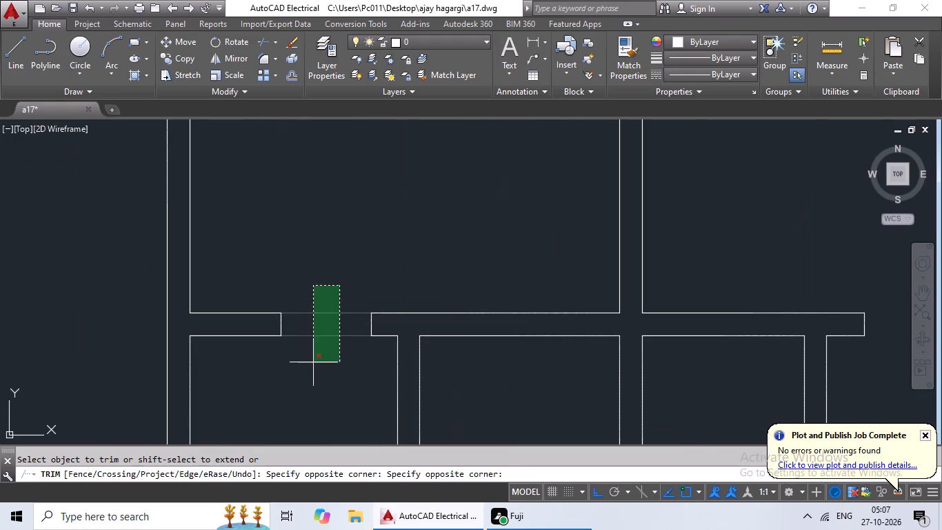
drag(312, 366, 301, 390)
click(302, 375)
Trim the wall lines between the jambs of the 3' opening above the left half's bottom outer room.
scroll(343, 346, down, 3)
middle_drag(349, 348, 483, 314)
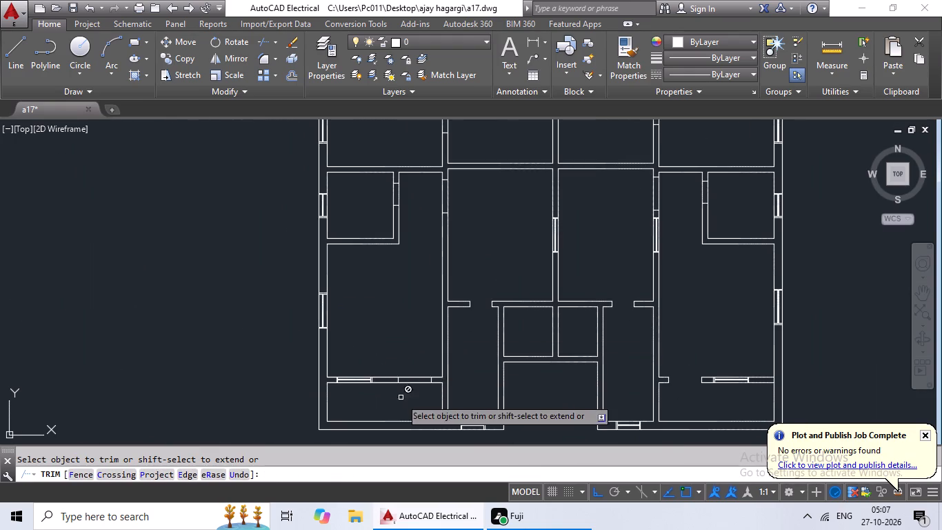
scroll(401, 399, up, 3)
drag(443, 279, 418, 386)
click(418, 384)
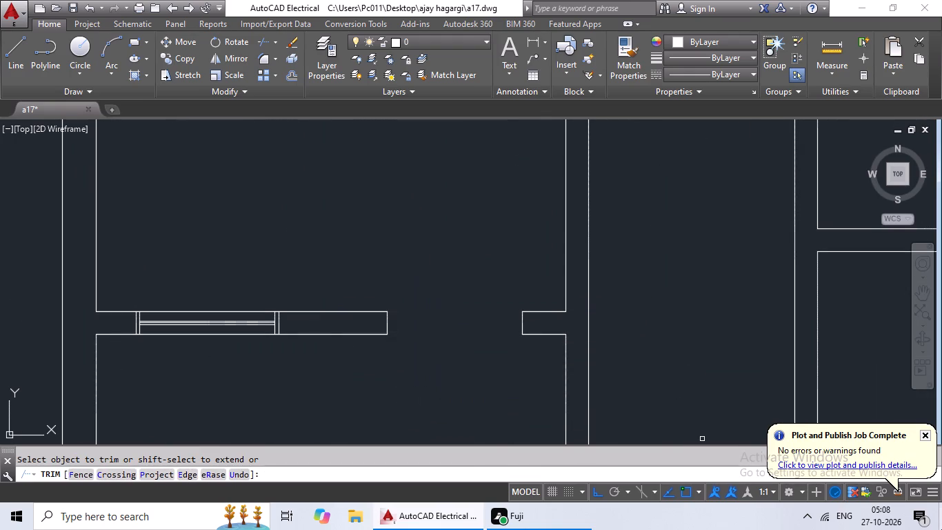
scroll(820, 357, down, 1)
scroll(761, 326, down, 1)
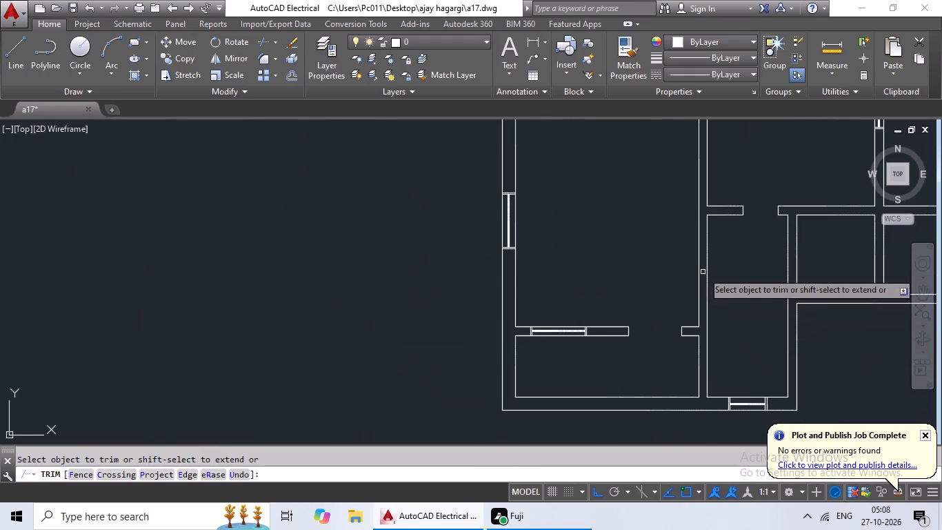
Trim the wall lines between the jambs of the left half's 3' opening and adjacent 2' small-room opening, just below the middle outer room.
middle_drag(703, 271, 546, 318)
scroll(601, 248, down, 1)
middle_drag(615, 204, 512, 328)
scroll(465, 271, up, 3)
drag(530, 222, 413, 271)
click(412, 269)
drag(397, 237, 338, 240)
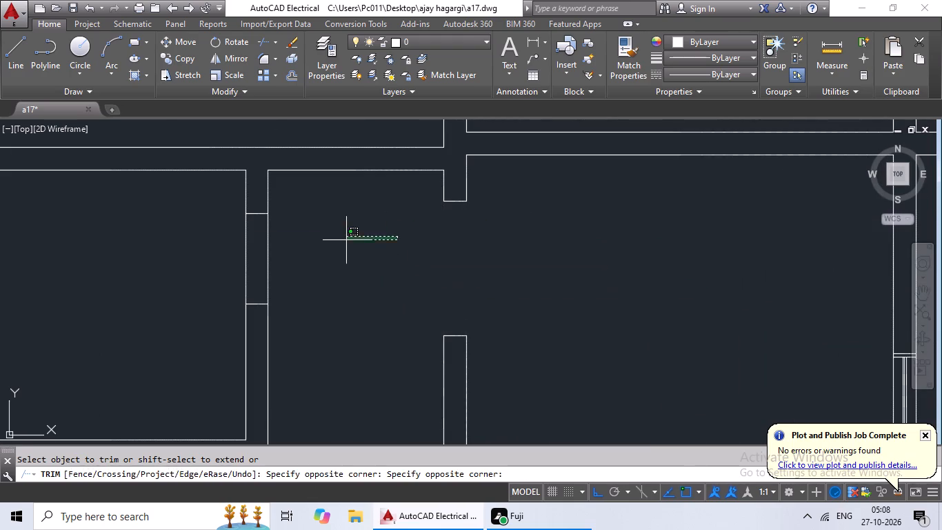
drag(338, 240, 223, 254)
Trim the wall lines between the jambs of the 3' opening in the inner side wall of the left half's middle outer room.
scroll(434, 252, down, 2)
middle_drag(513, 259, 437, 353)
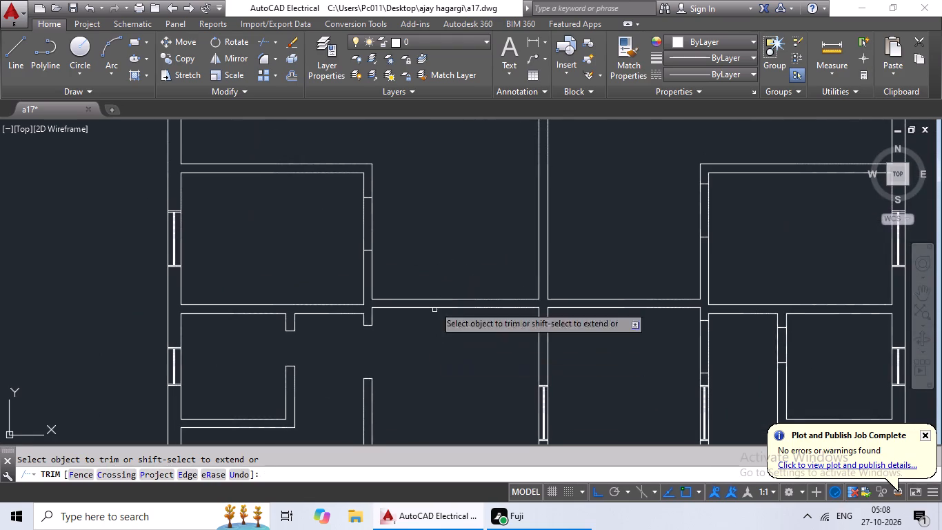
middle_drag(464, 235, 484, 318)
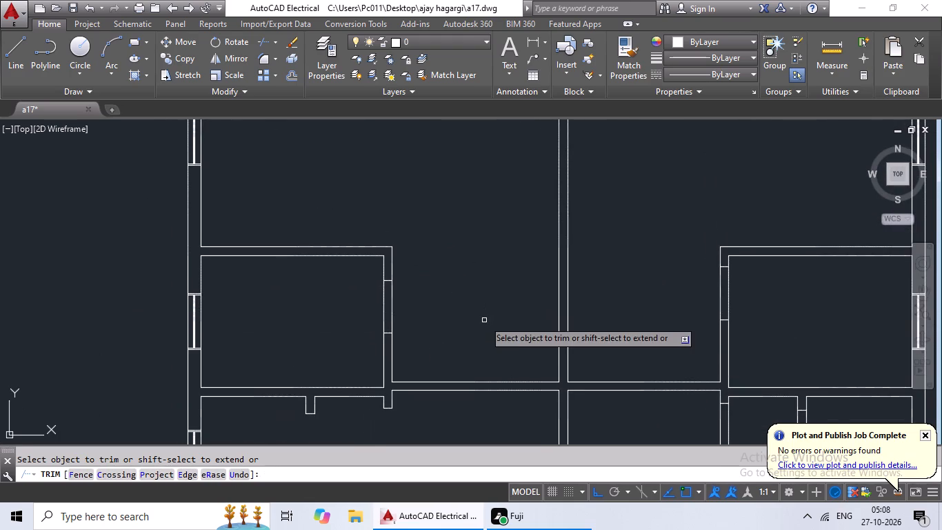
scroll(401, 317, up, 2)
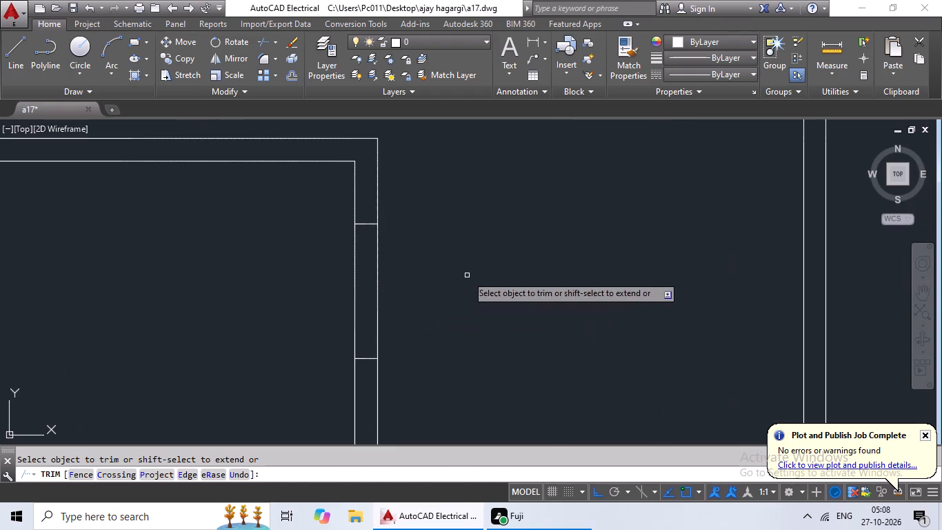
drag(468, 273, 297, 306)
click(297, 306)
Trim the wall lines between the jambs of the right half's 3' opening and adjacent 2' small-room opening, just below the middle outer room.
scroll(441, 280, down, 5)
middle_drag(447, 287, 339, 288)
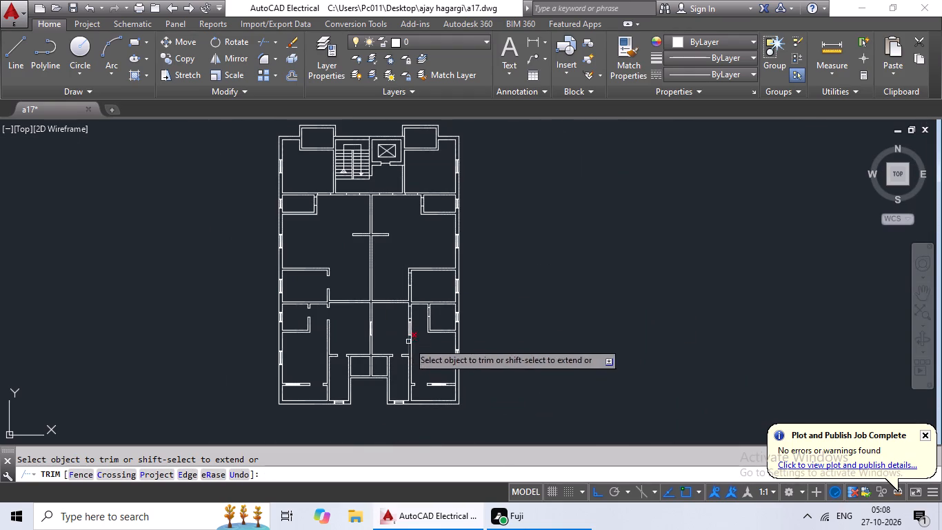
scroll(436, 307, up, 4)
drag(459, 324, 358, 346)
click(358, 346)
drag(349, 336, 213, 351)
click(213, 351)
Trim the wall lines between the jambs of the 3' opening in the inner side wall of the right half's middle outer room.
scroll(343, 333, down, 3)
middle_drag(349, 384, 390, 242)
middle_drag(383, 253, 411, 330)
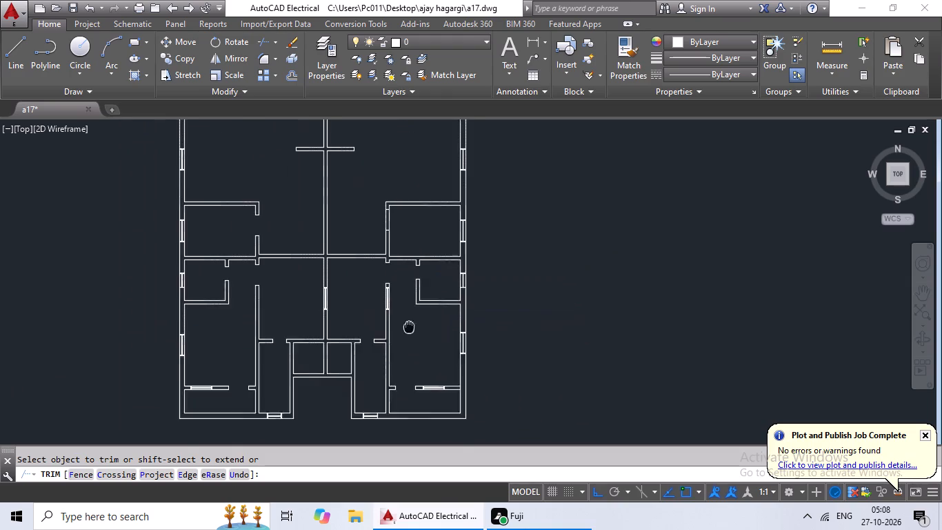
middle_drag(411, 330, 408, 353)
scroll(414, 255, up, 2)
drag(428, 244, 310, 254)
click(310, 257)
Trim the right half's upper openings: the 2' one into the small room and the 3' one in the wall below the top outer room.
scroll(310, 257, down, 1)
middle_drag(310, 257, 286, 455)
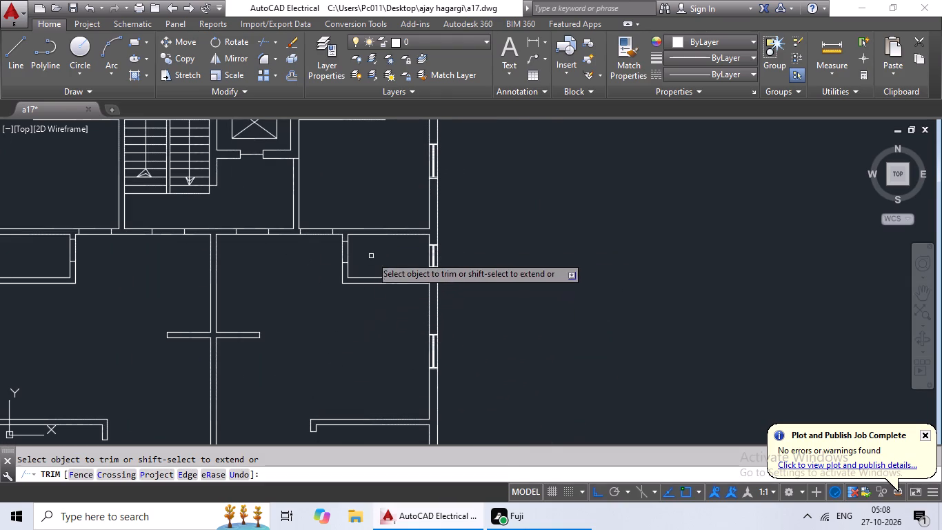
scroll(371, 256, up, 2)
drag(388, 236, 279, 253)
click(276, 254)
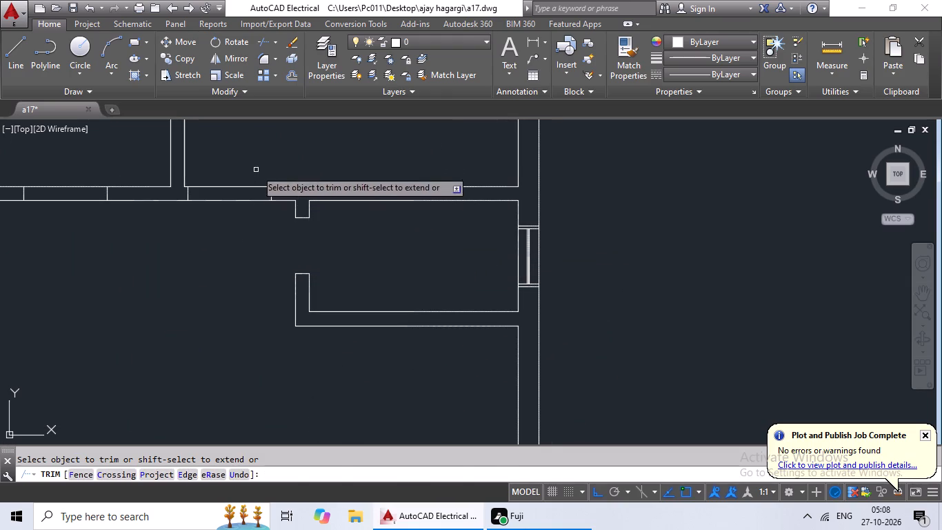
drag(255, 158, 214, 239)
click(214, 239)
Trim the wall lines between the jambs of the two 3' entrance openings below the stair and lift lobby.
scroll(252, 240, down, 2)
middle_drag(250, 244, 449, 316)
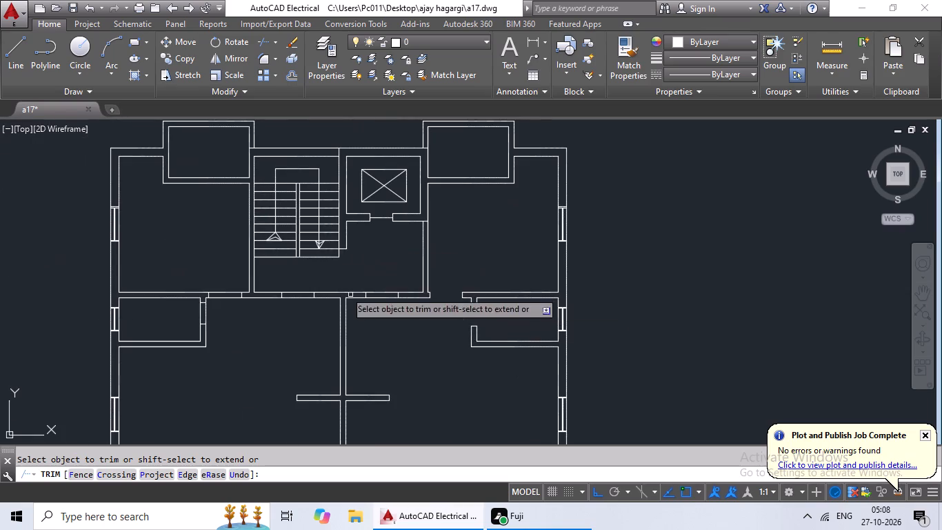
scroll(369, 279, up, 3)
drag(416, 274, 387, 397)
click(387, 397)
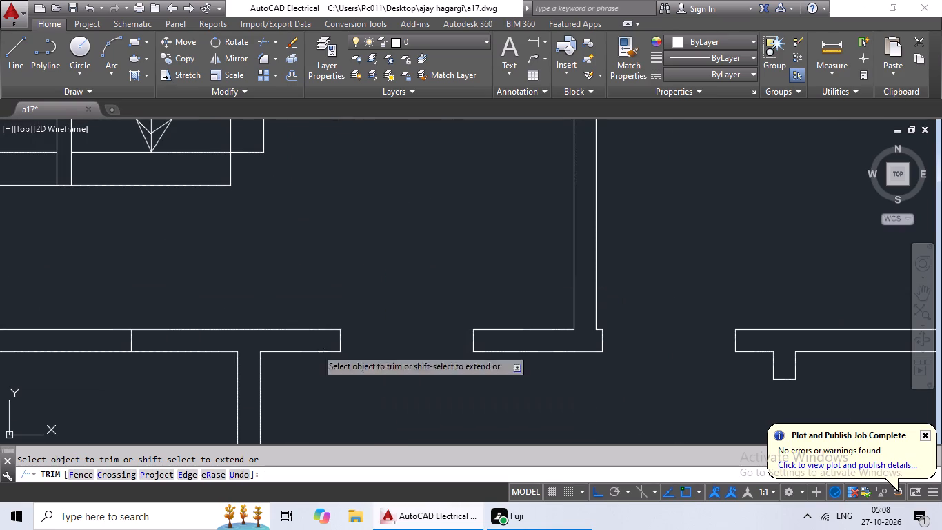
scroll(304, 320, down, 2)
middle_drag(261, 359, 433, 362)
drag(399, 300, 364, 372)
click(364, 372)
Trim the left half's upper openings: the 2' one into the small room and the 3' one below the top outer room.
drag(356, 357, 199, 364)
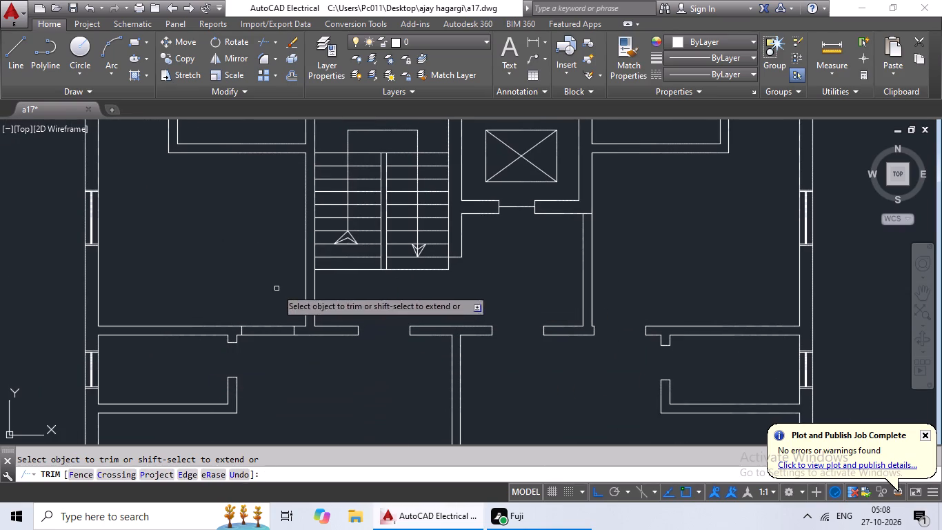
drag(277, 289, 258, 353)
click(259, 353)
scroll(307, 352, down, 3)
middle_drag(309, 371, 335, 343)
middle_drag(337, 352, 368, 279)
middle_drag(394, 331, 414, 266)
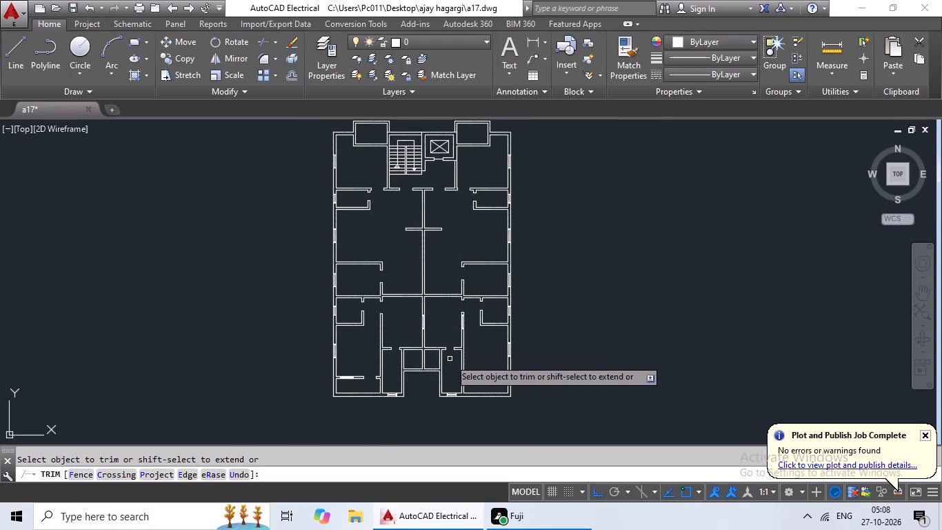
middle_drag(619, 340, 528, 395)
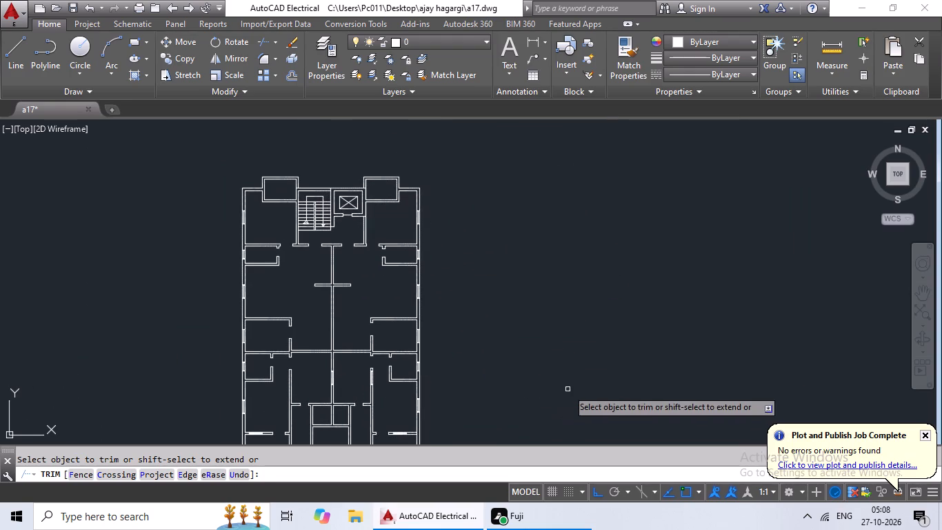
key(Escape)
key(Escape)
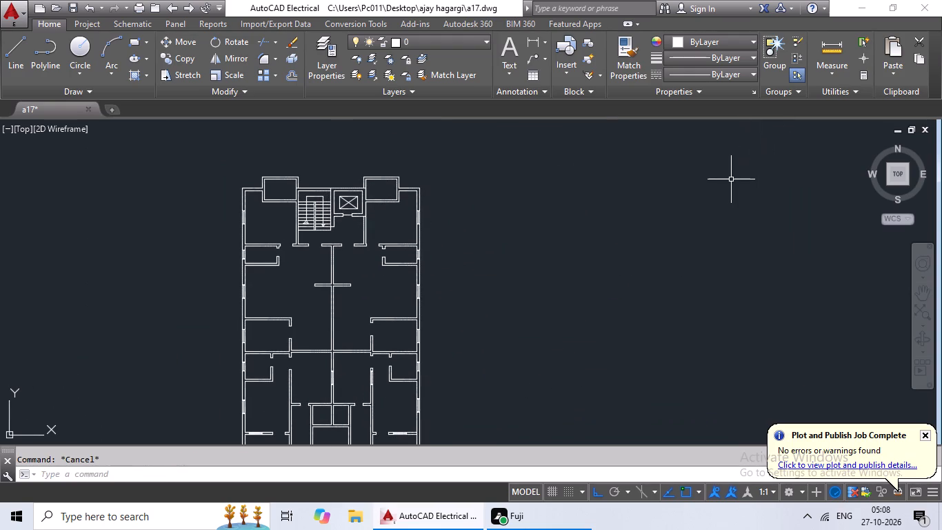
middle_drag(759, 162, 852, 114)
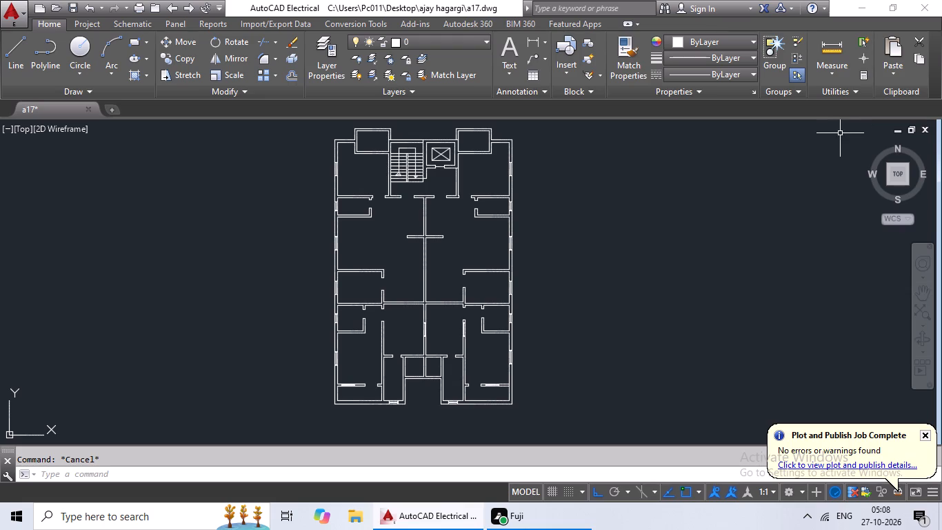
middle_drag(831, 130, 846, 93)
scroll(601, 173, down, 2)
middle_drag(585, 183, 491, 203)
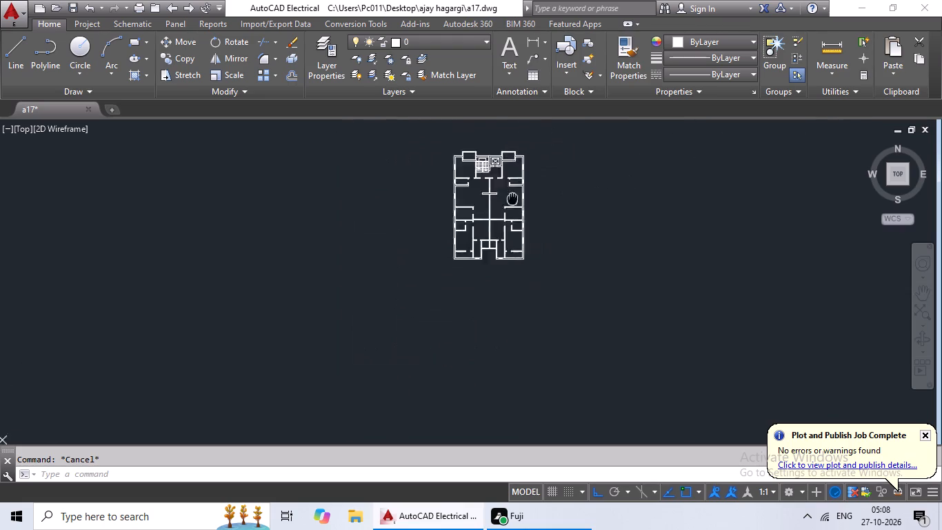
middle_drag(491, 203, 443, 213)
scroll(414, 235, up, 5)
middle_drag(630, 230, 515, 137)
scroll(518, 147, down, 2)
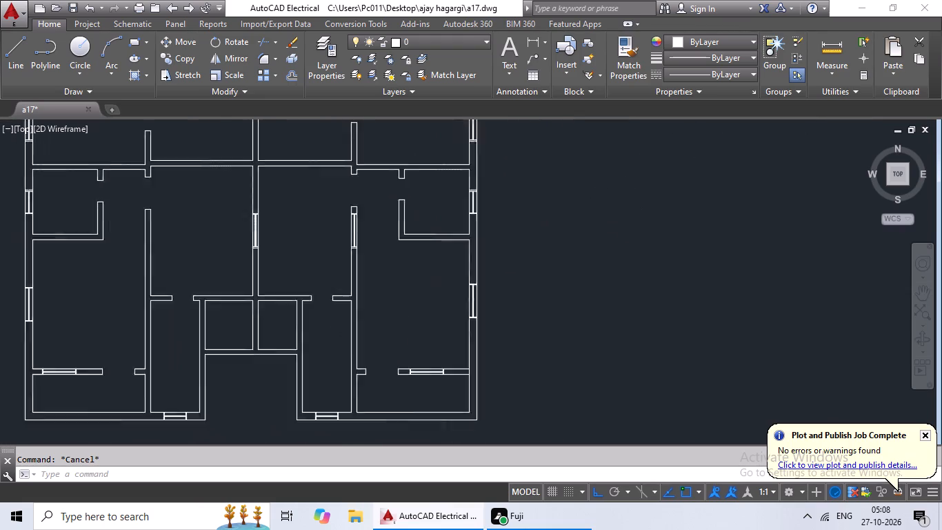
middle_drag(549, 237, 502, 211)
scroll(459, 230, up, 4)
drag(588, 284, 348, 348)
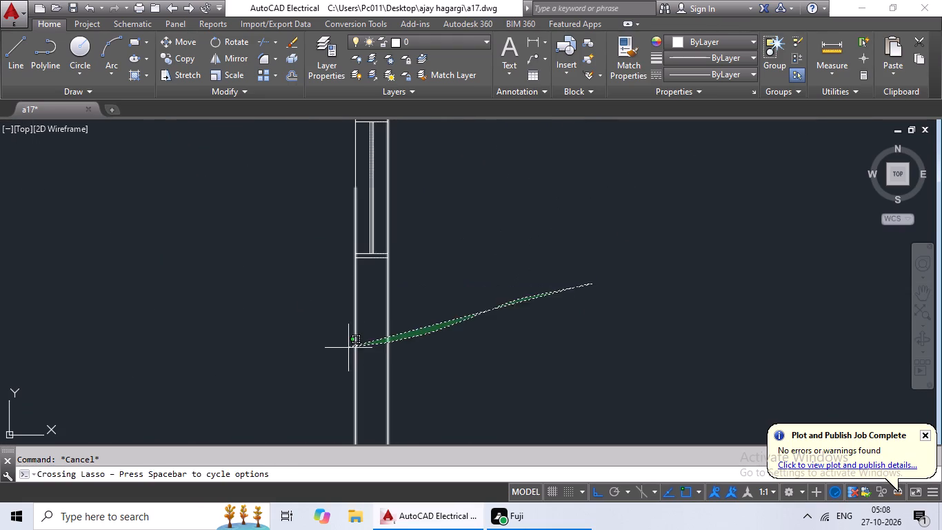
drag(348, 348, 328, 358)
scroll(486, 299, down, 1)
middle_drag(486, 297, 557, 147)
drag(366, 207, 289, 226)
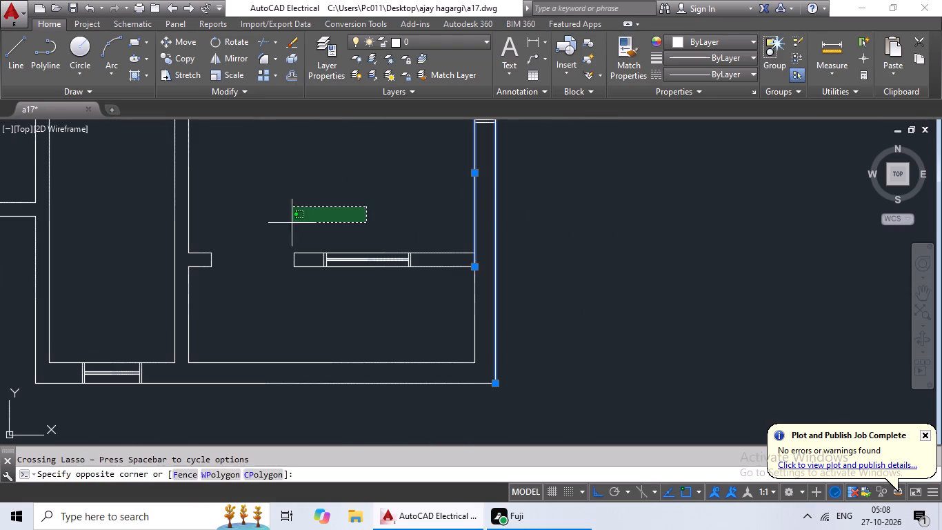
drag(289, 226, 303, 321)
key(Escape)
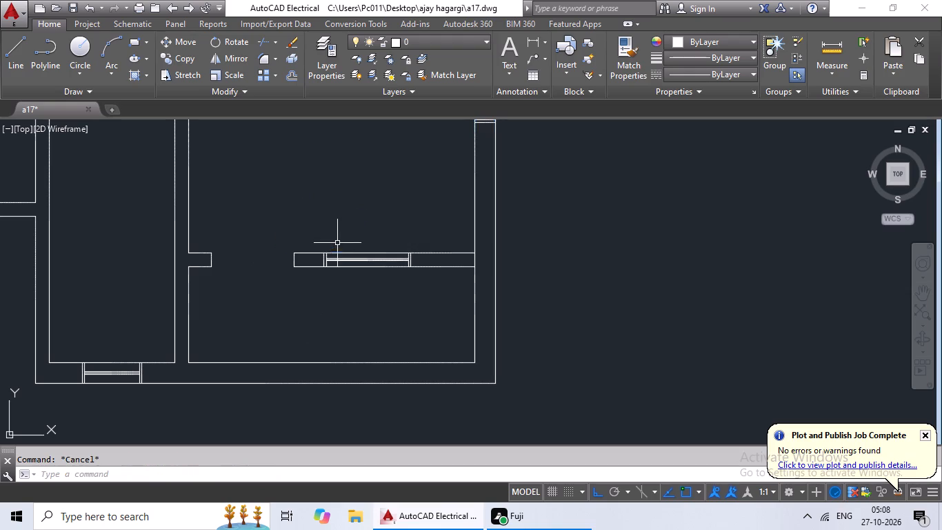
Select the wall lines around the right half's bottom outer room, including the wall pieces and jambs beside its 3' opening.
drag(572, 293, 388, 352)
middle_drag(394, 335, 519, 268)
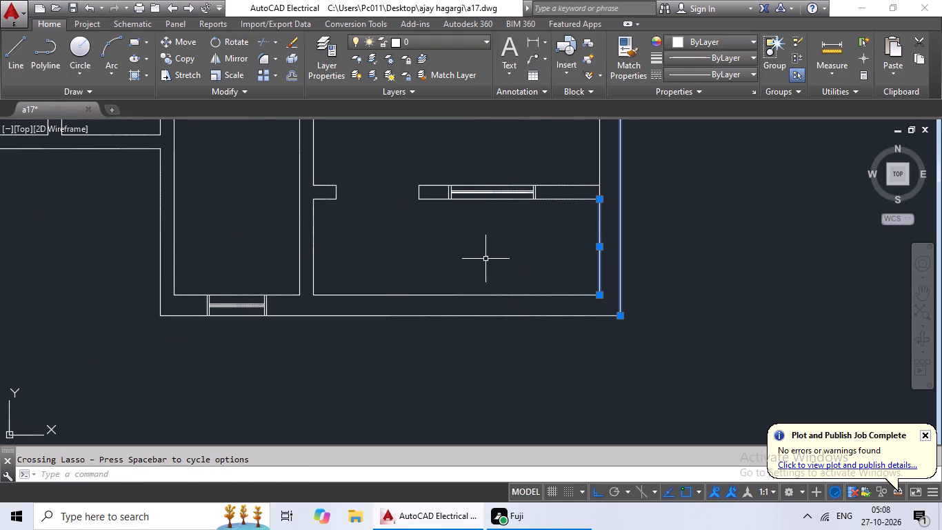
drag(483, 258, 325, 348)
drag(359, 156, 302, 242)
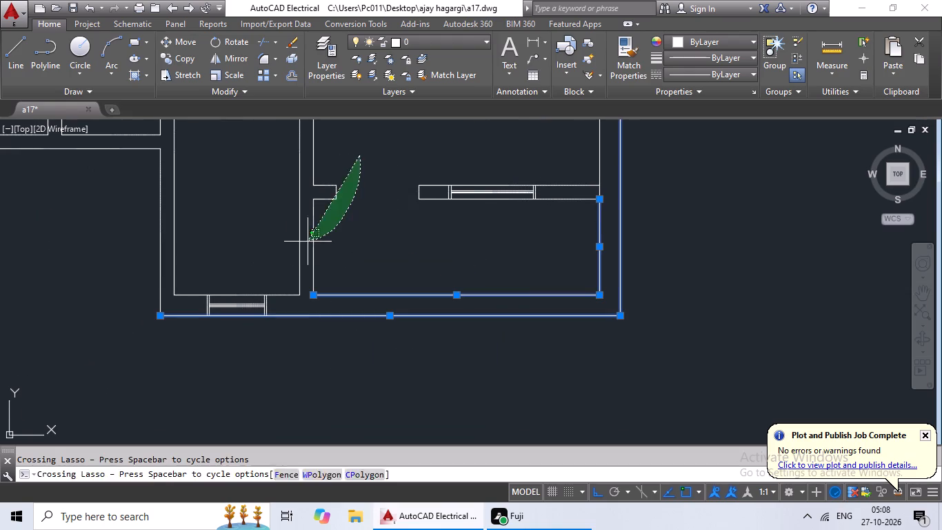
drag(302, 242, 257, 209)
middle_drag(421, 221, 360, 287)
scroll(362, 251, up, 2)
drag(368, 218, 356, 299)
middle_drag(431, 306, 204, 363)
drag(757, 192, 451, 219)
scroll(559, 221, down, 4)
middle_drag(508, 286, 572, 275)
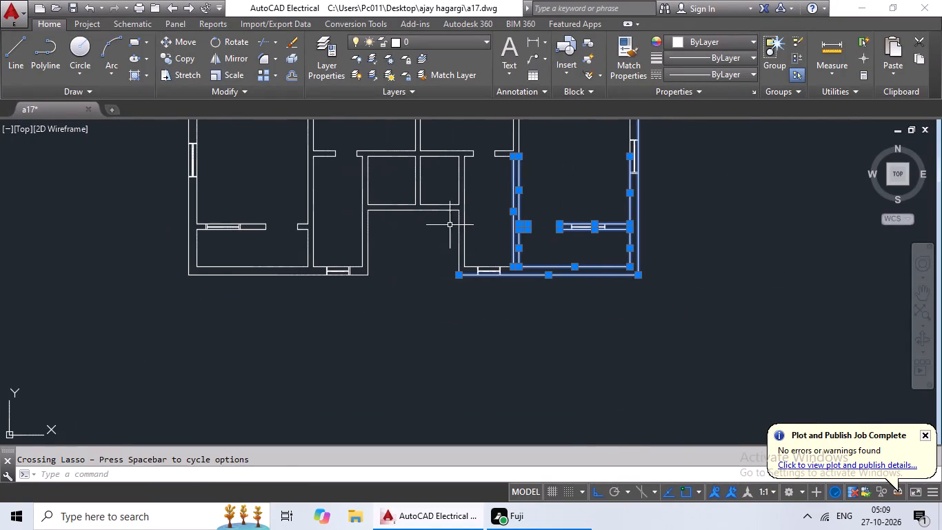
Add the wall lines of the right half's narrow lower room and the two small central rooms to the selection.
scroll(450, 225, up, 3)
drag(581, 184, 441, 286)
drag(575, 271, 505, 405)
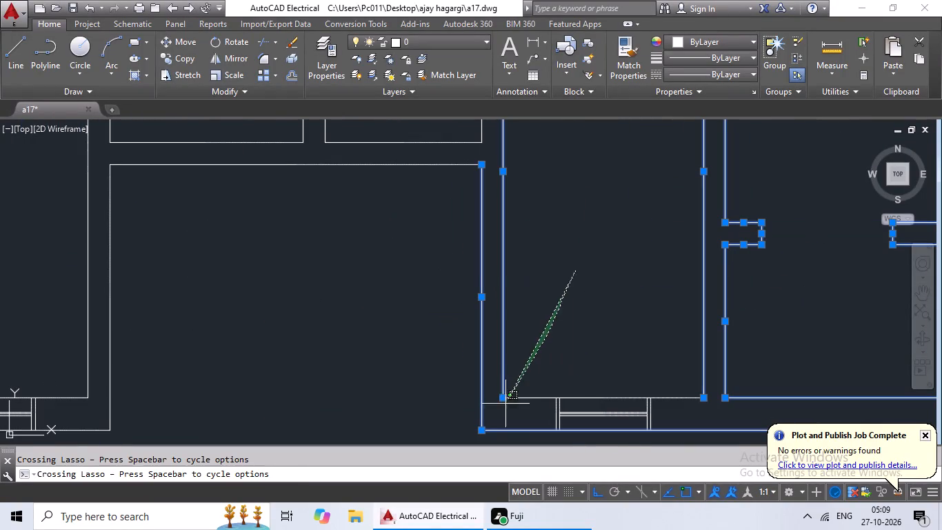
drag(505, 405, 498, 418)
scroll(567, 344, down, 1)
middle_drag(581, 284, 581, 355)
drag(479, 213, 218, 287)
Add the wall lines of the left half's narrow lower room and the left half's bottom outer wall to the selection.
middle_drag(431, 337, 512, 217)
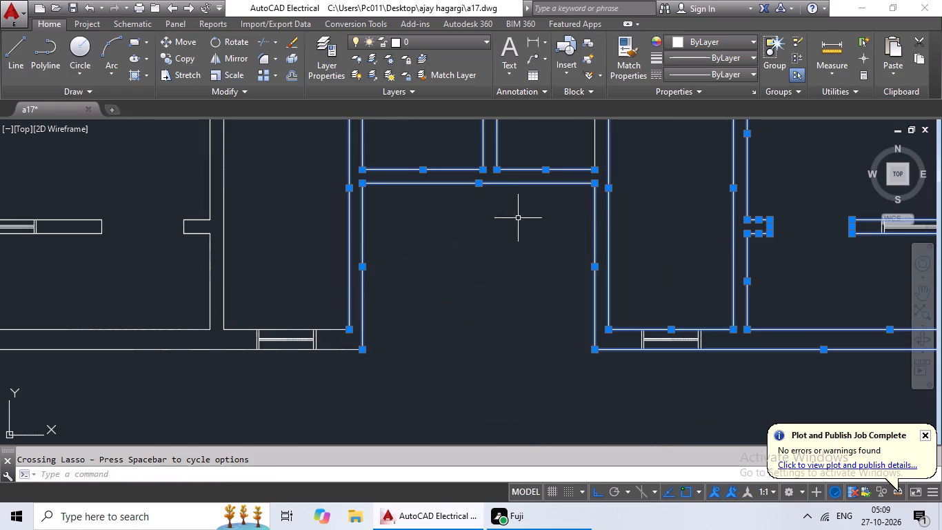
drag(304, 271, 176, 349)
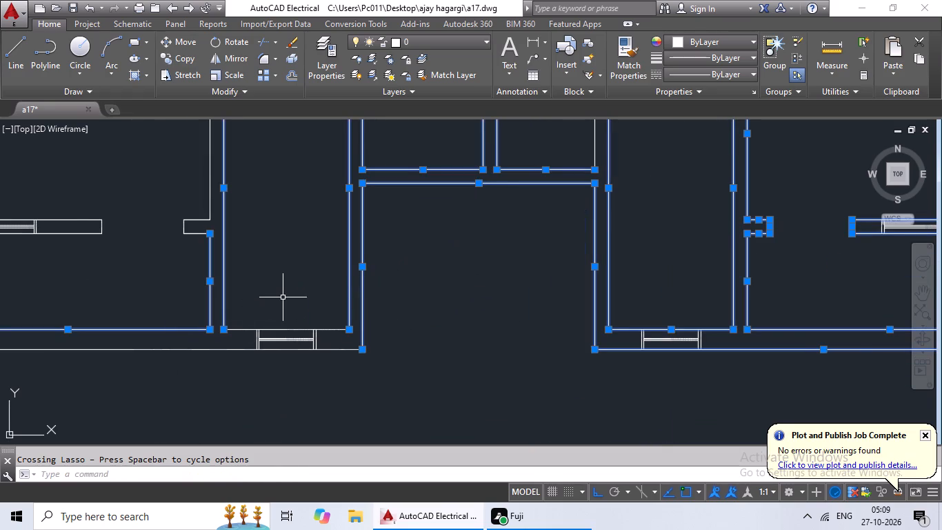
scroll(283, 297, up, 2)
drag(239, 313, 166, 382)
drag(187, 363, 154, 405)
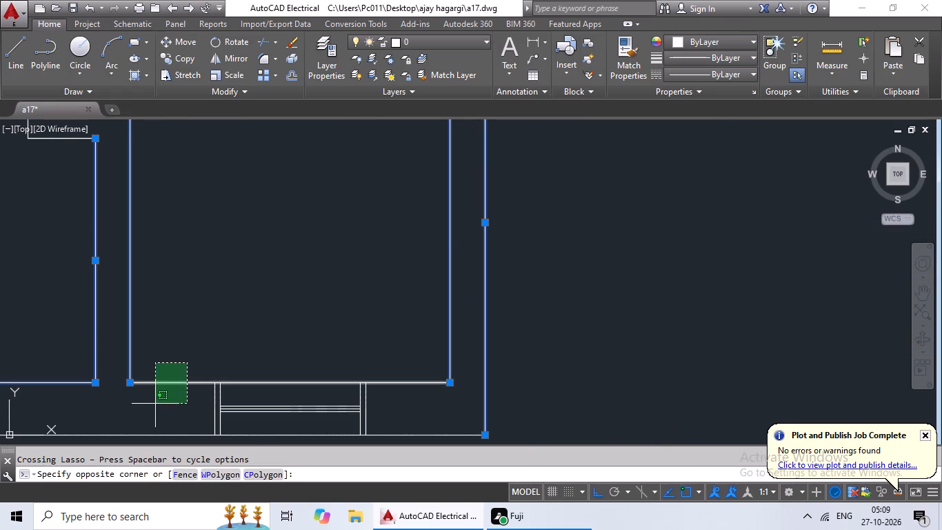
drag(154, 405, 151, 409)
click(170, 402)
scroll(242, 360, down, 1)
middle_drag(274, 337, 543, 248)
drag(491, 242, 340, 360)
scroll(422, 340, down, 2)
middle_drag(457, 288, 383, 349)
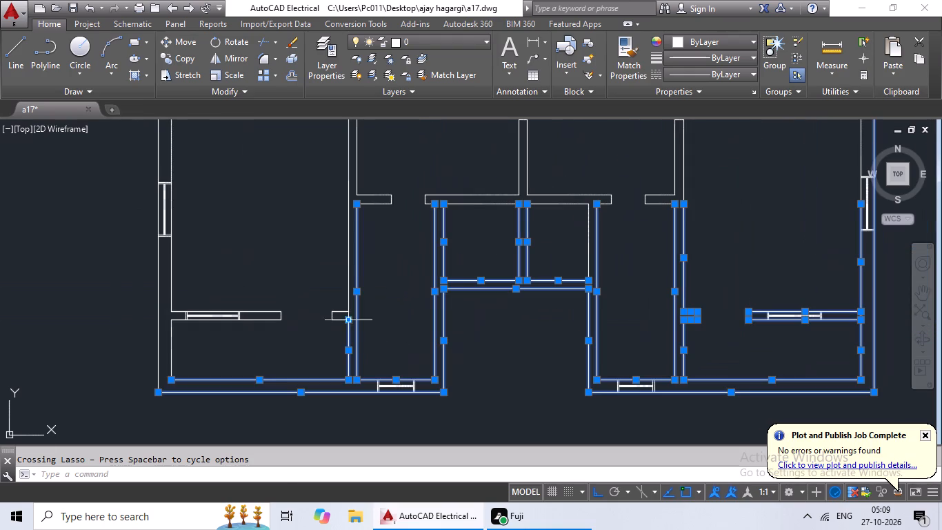
Add the left half's bottom outer room walls to the selection, including the wall pieces and jambs beside its 3' opening.
drag(338, 275, 372, 346)
drag(300, 275, 297, 302)
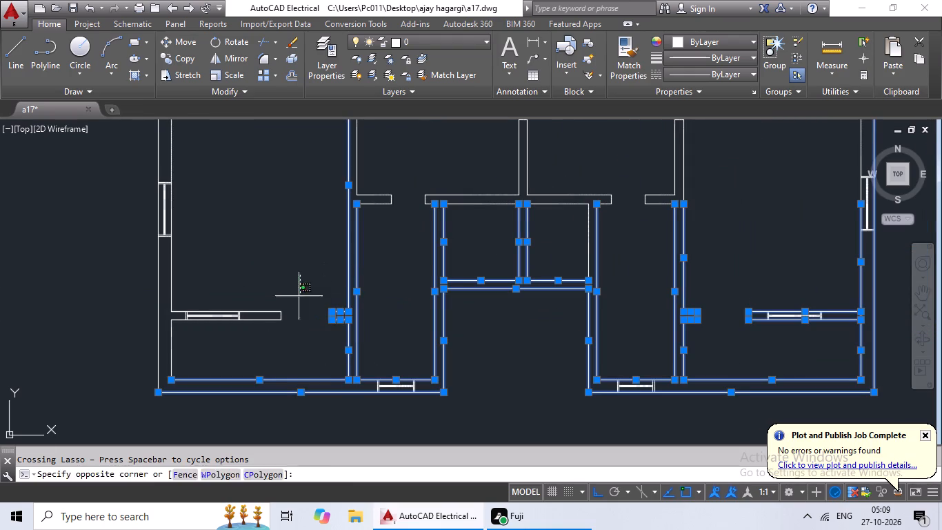
drag(297, 302, 259, 337)
middle_drag(298, 322, 370, 297)
drag(290, 338, 287, 337)
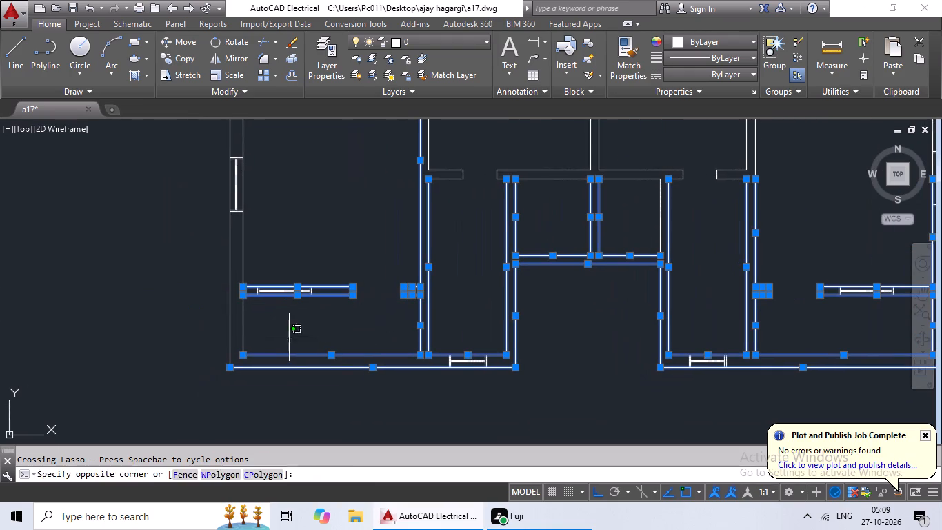
drag(287, 337, 174, 351)
middle_drag(320, 337, 215, 391)
Add the wall pieces and jambs beside the two openings above the central rooms, plus the adjoining vertical walls, to the selection.
drag(421, 170, 372, 197)
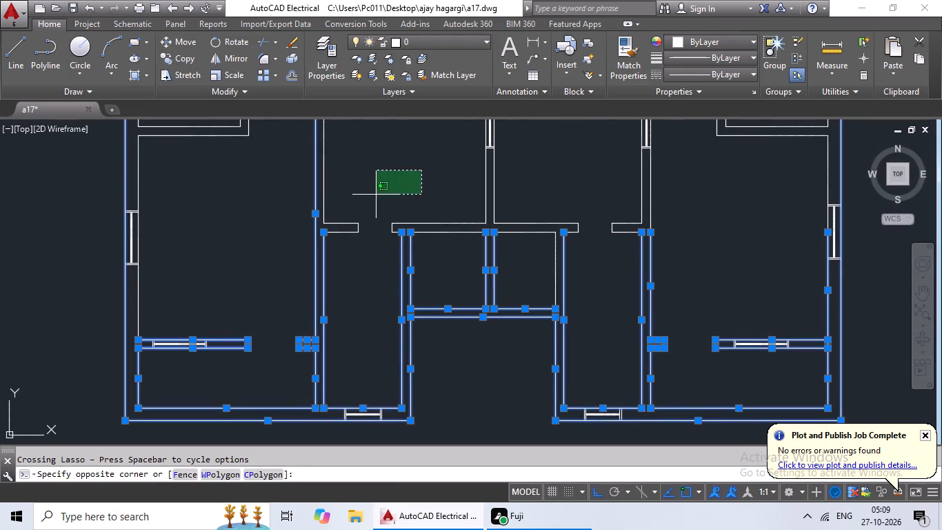
drag(372, 197, 437, 264)
middle_drag(423, 200, 364, 270)
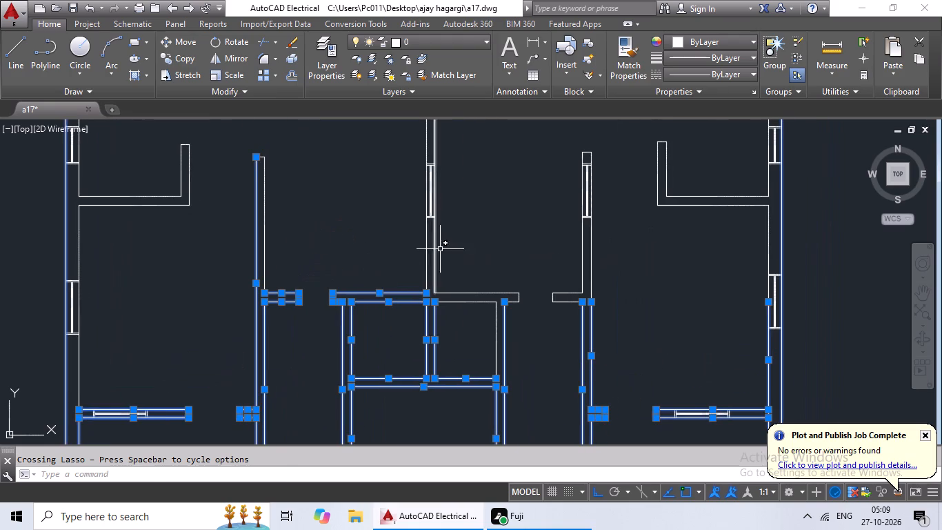
drag(491, 233, 379, 288)
scroll(524, 301, up, 2)
drag(540, 244, 535, 242)
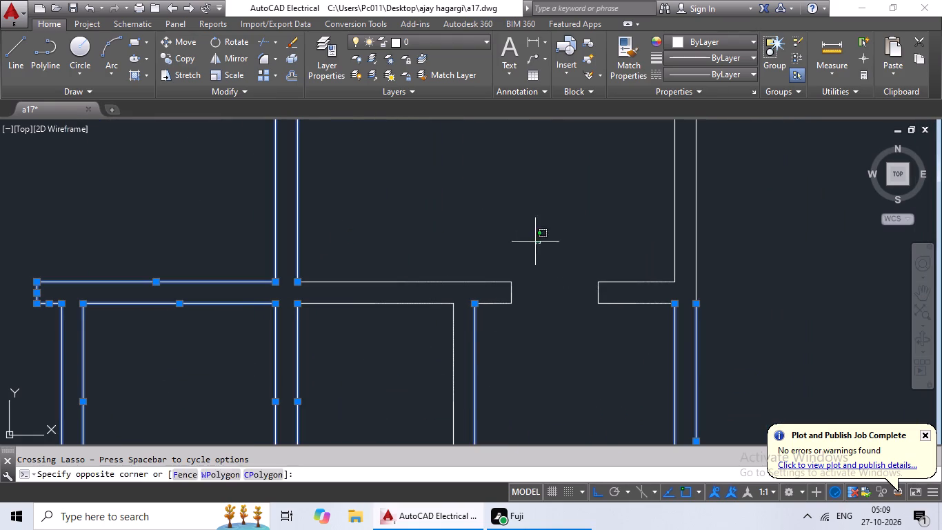
drag(535, 242, 524, 387)
middle_drag(556, 339, 479, 338)
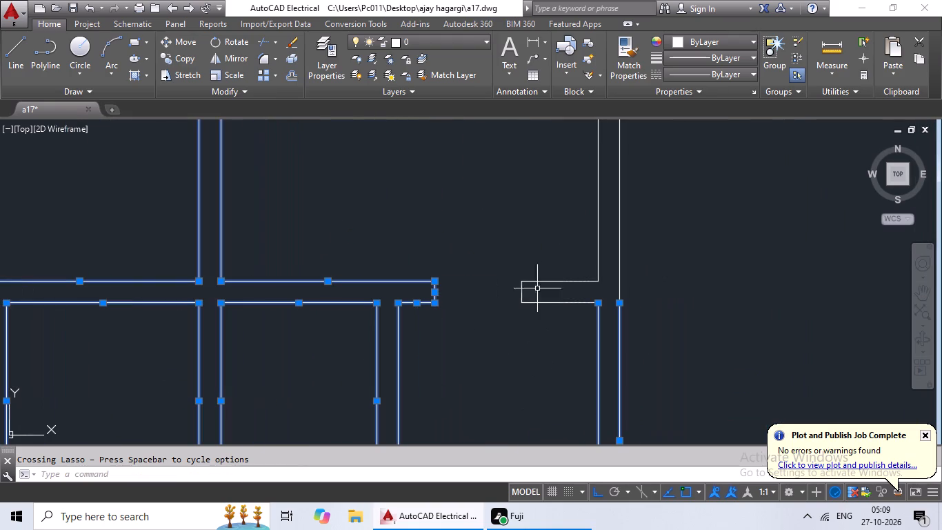
drag(555, 260, 600, 333)
drag(675, 230, 519, 267)
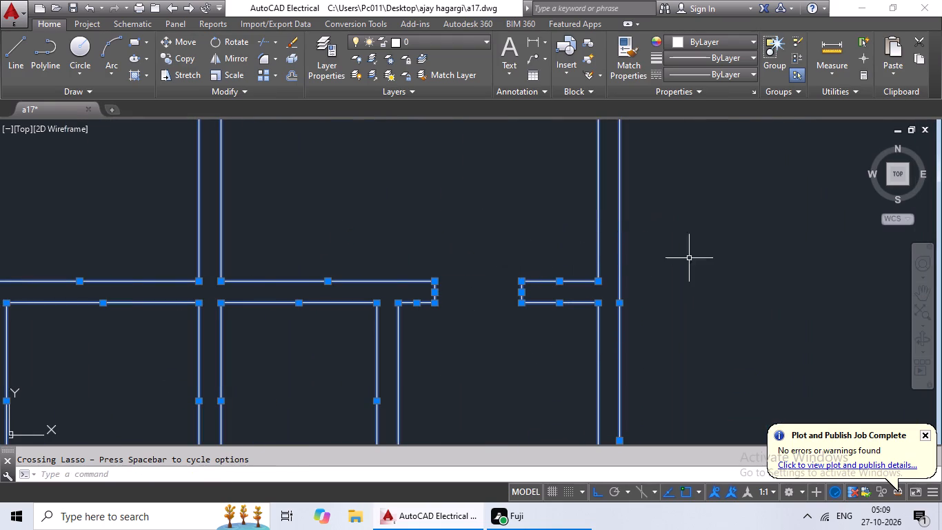
Add the right half's small-room L-shaped wall and the outer wall's inner lines beside and below that room to the selection.
scroll(705, 251, down, 3)
middle_drag(714, 251, 517, 291)
scroll(548, 206, up, 3)
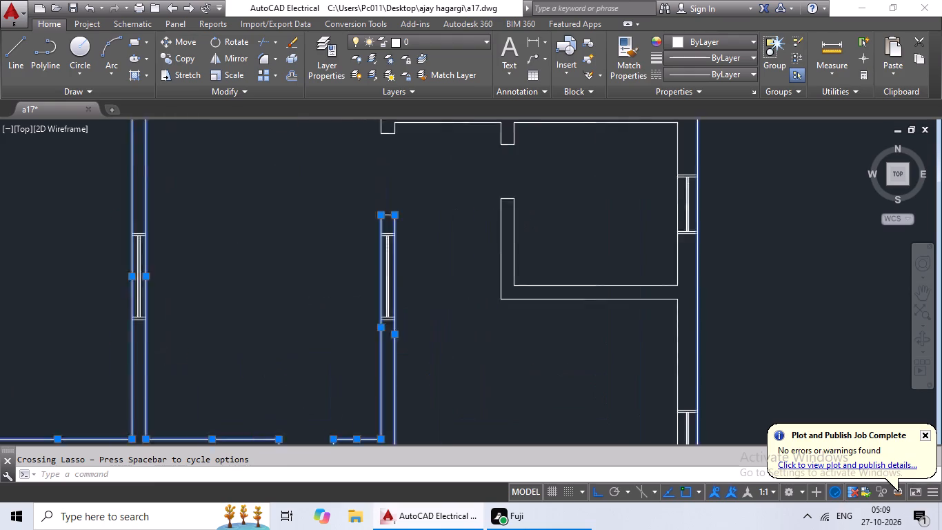
drag(557, 197, 613, 368)
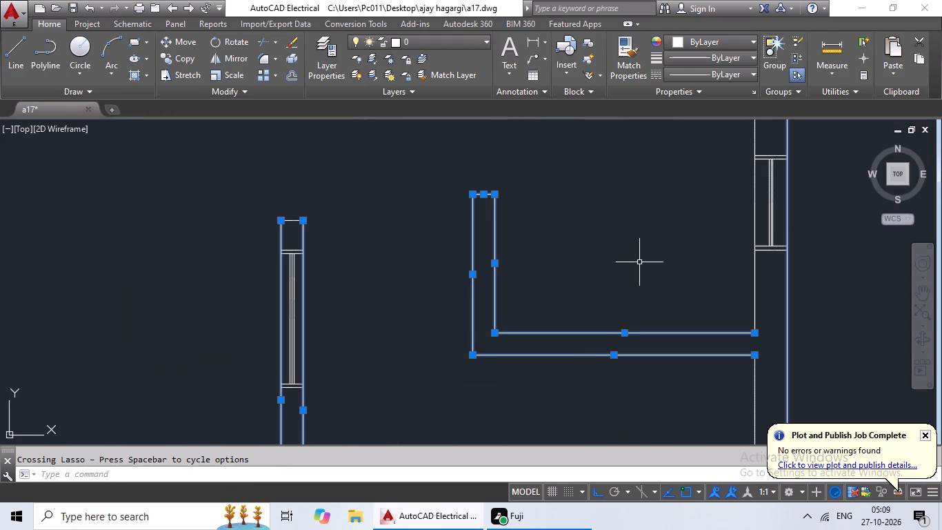
middle_drag(641, 261, 545, 355)
drag(743, 178, 585, 231)
scroll(748, 273, down, 1)
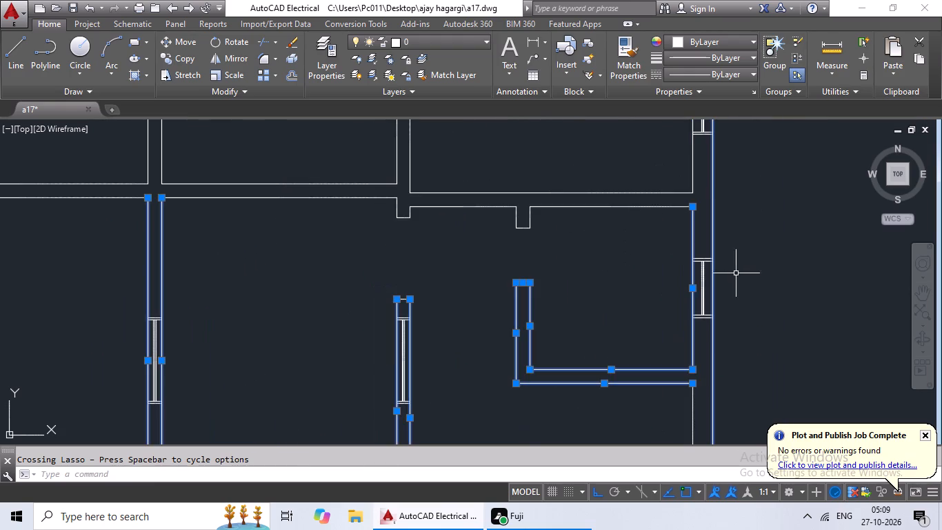
scroll(728, 305, down, 1)
middle_drag(728, 305, 705, 178)
scroll(715, 256, up, 1)
drag(770, 243, 611, 293)
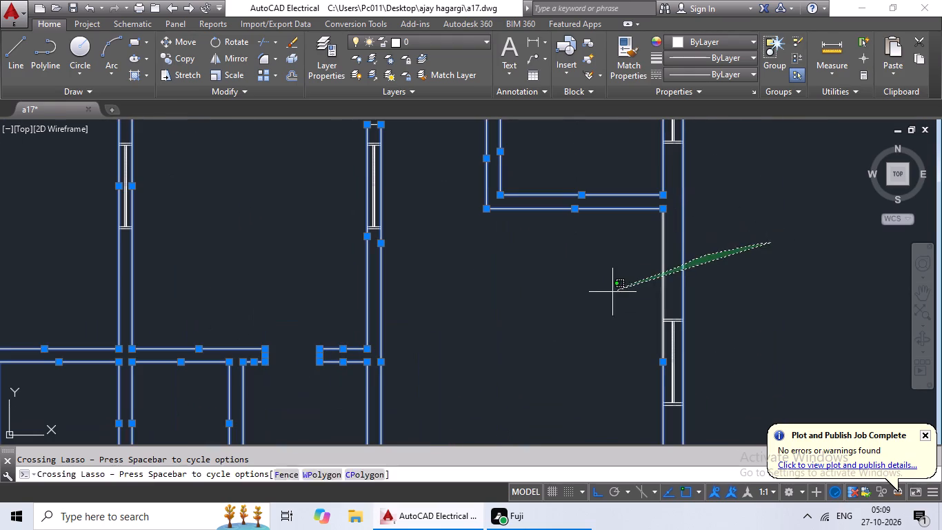
drag(611, 293, 604, 295)
Add the right half's cross wall above the small room to the selection, including its door stubs and jambs.
middle_drag(603, 284, 506, 448)
drag(469, 148, 423, 253)
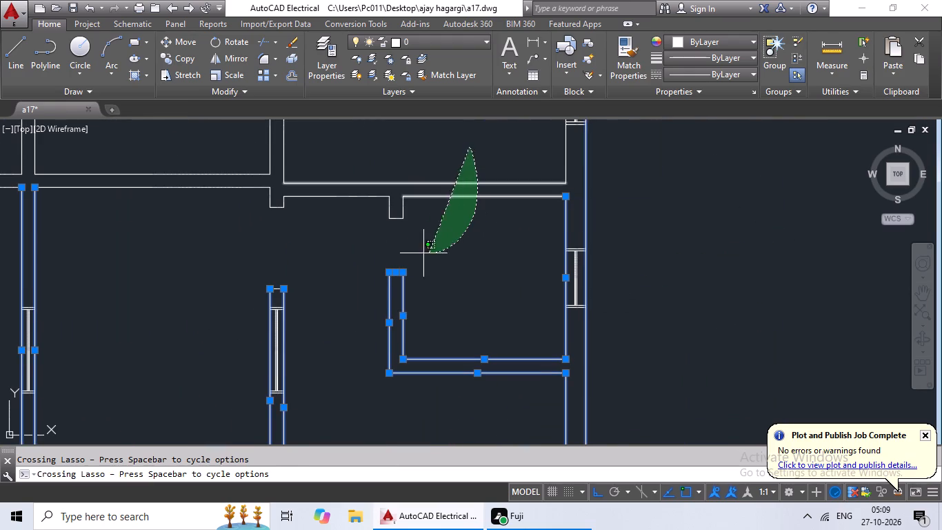
drag(423, 253, 242, 186)
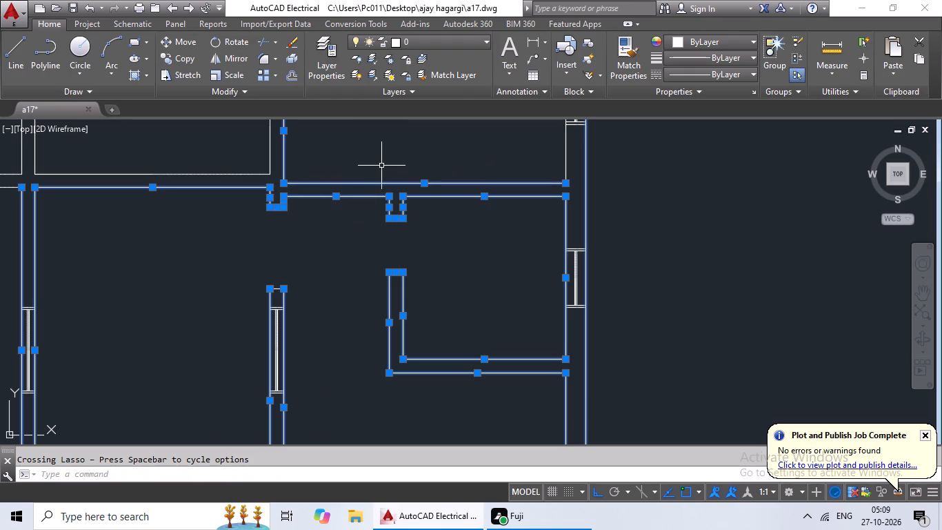
drag(676, 156, 512, 164)
scroll(539, 242, down, 1)
middle_drag(553, 251, 718, 275)
drag(606, 150, 489, 289)
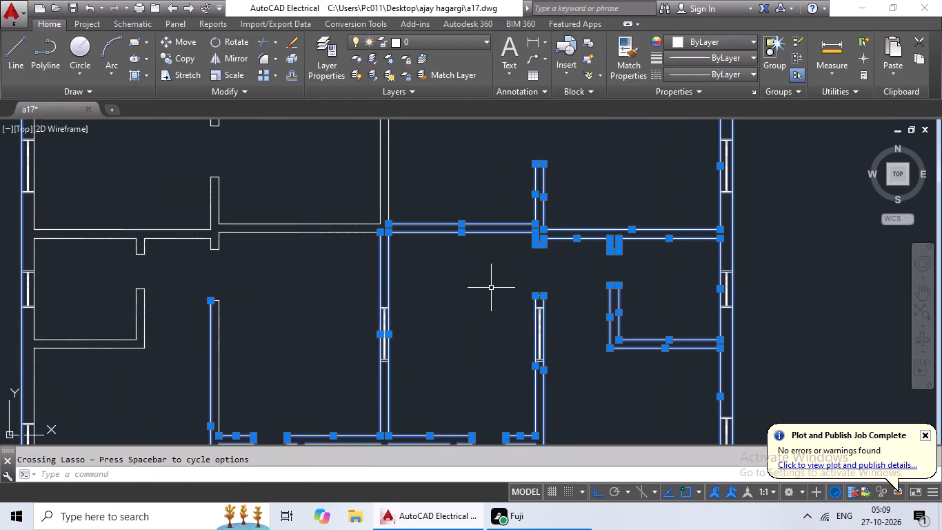
Add the left half's cross wall, its door stubs, the central dividing wall and the vertical wall below the opening to the selection.
drag(481, 171, 276, 203)
middle_drag(371, 217, 394, 223)
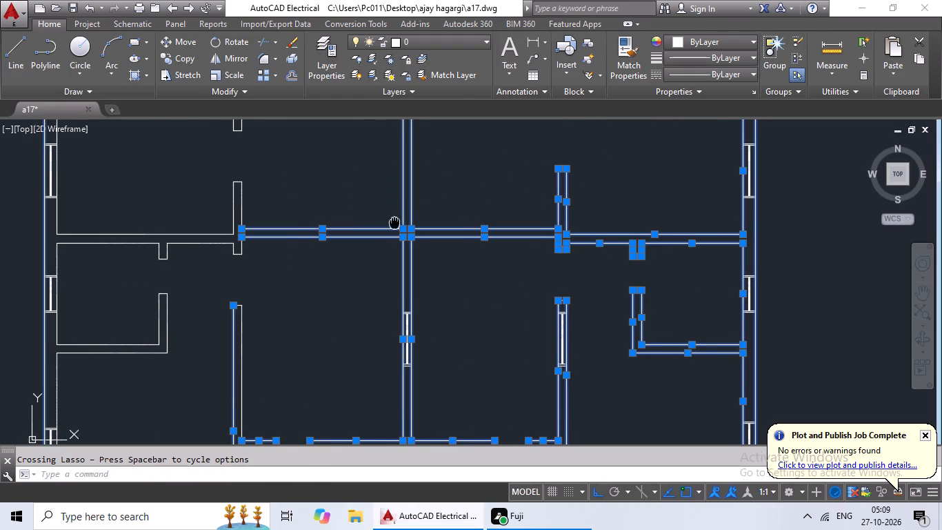
middle_drag(394, 223, 396, 223)
drag(359, 187, 299, 288)
middle_drag(335, 284, 360, 230)
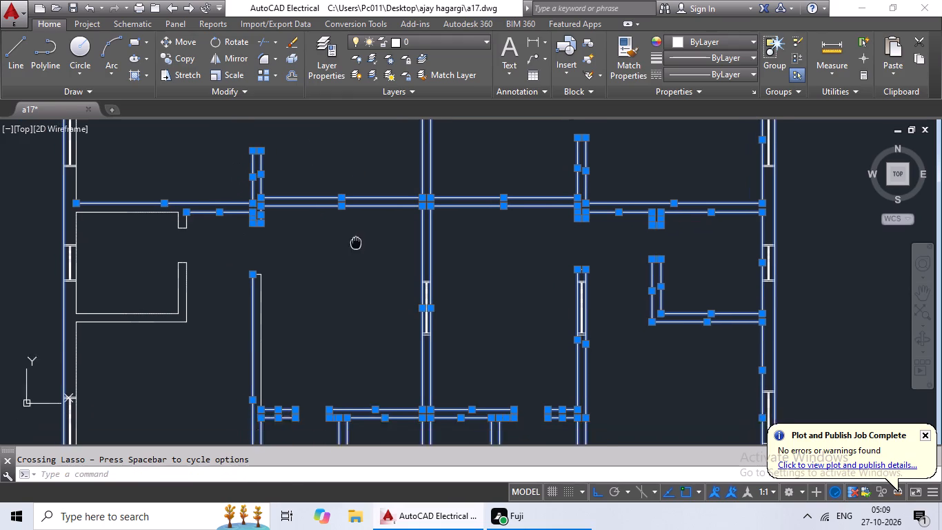
middle_drag(360, 230, 372, 201)
drag(382, 204, 267, 282)
drag(334, 220, 316, 215)
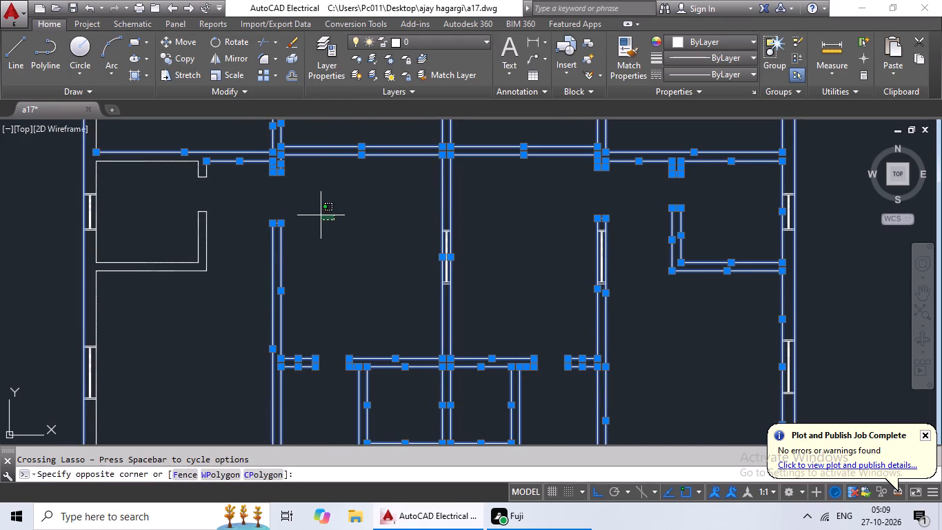
drag(316, 215, 271, 256)
Add the left half's small-room L-shaped wall and the outer wall's inner line below it to the selection.
scroll(286, 224, up, 4)
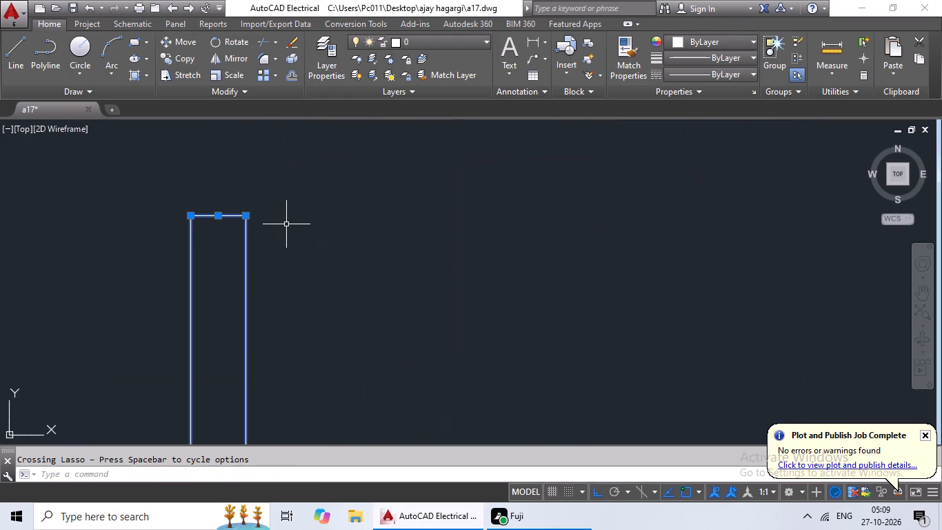
scroll(348, 198, down, 3)
middle_drag(377, 221, 559, 199)
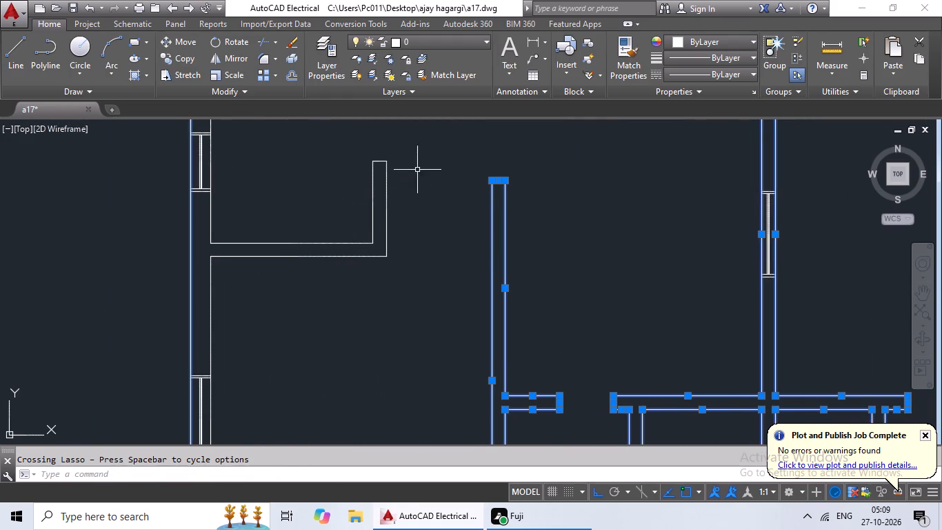
drag(421, 167, 444, 291)
middle_drag(392, 288, 492, 166)
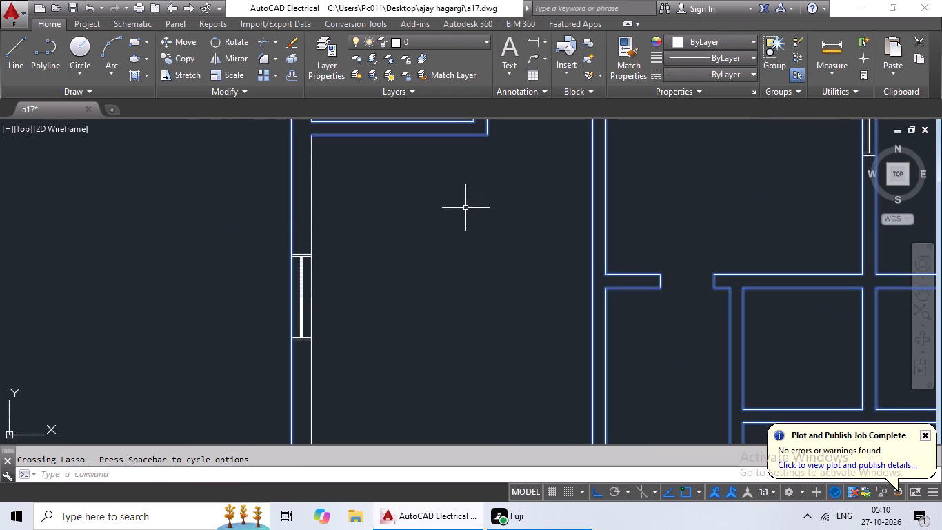
drag(471, 200, 292, 221)
scroll(441, 195, down, 2)
Add the left small room's remaining top and outer wall lines, and the outer wall's inner line in the room above, to the selection.
middle_drag(450, 207, 395, 241)
middle_drag(393, 252, 339, 381)
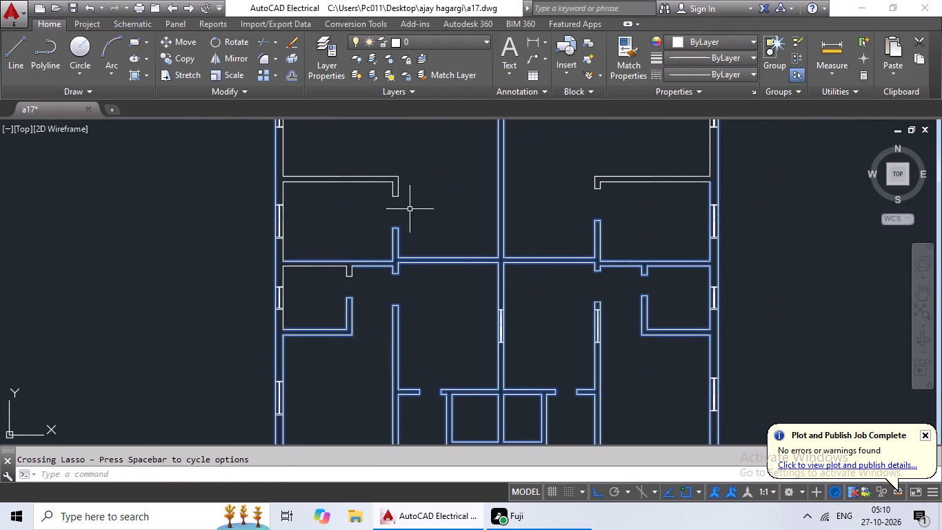
drag(425, 201, 328, 269)
middle_drag(335, 286, 389, 278)
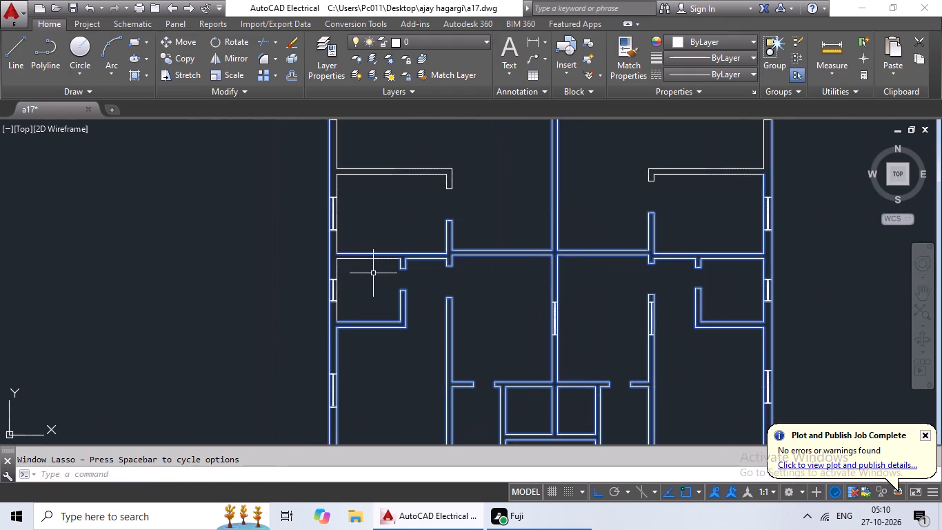
scroll(371, 273, up, 3)
drag(427, 237, 204, 230)
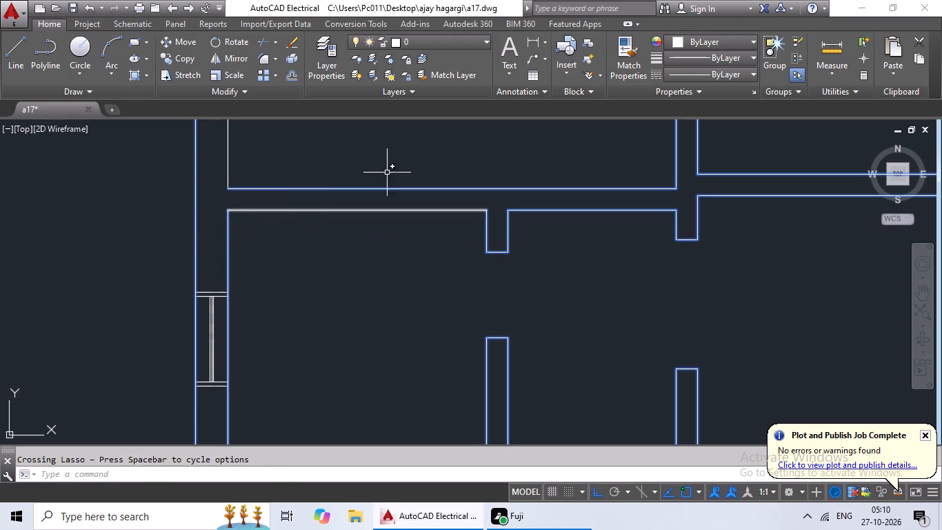
drag(387, 173, 328, 264)
scroll(403, 275, down, 2)
middle_drag(403, 275, 369, 377)
scroll(338, 297, up, 3)
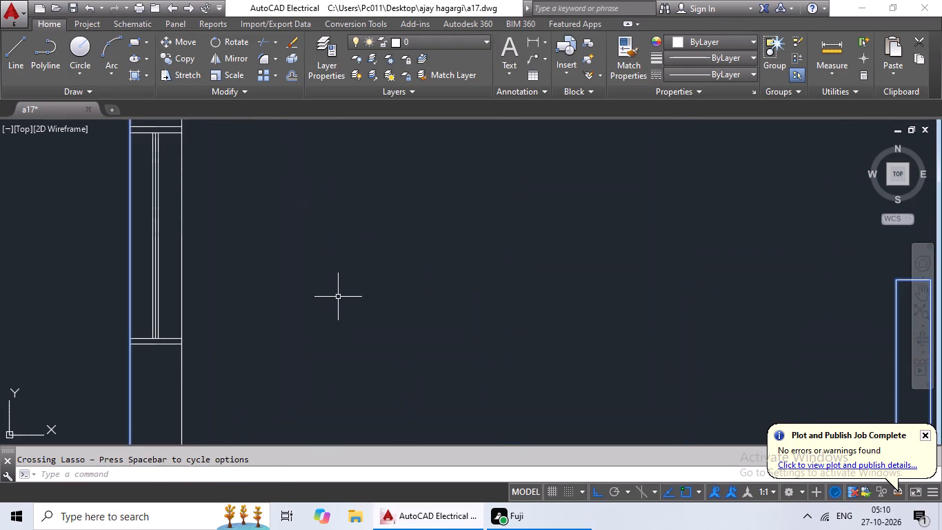
drag(355, 330, 121, 390)
scroll(348, 350, down, 2)
Add the left half's L-shaped wall above that room and the large room's inner outer-wall line to the selection.
middle_drag(439, 337, 304, 382)
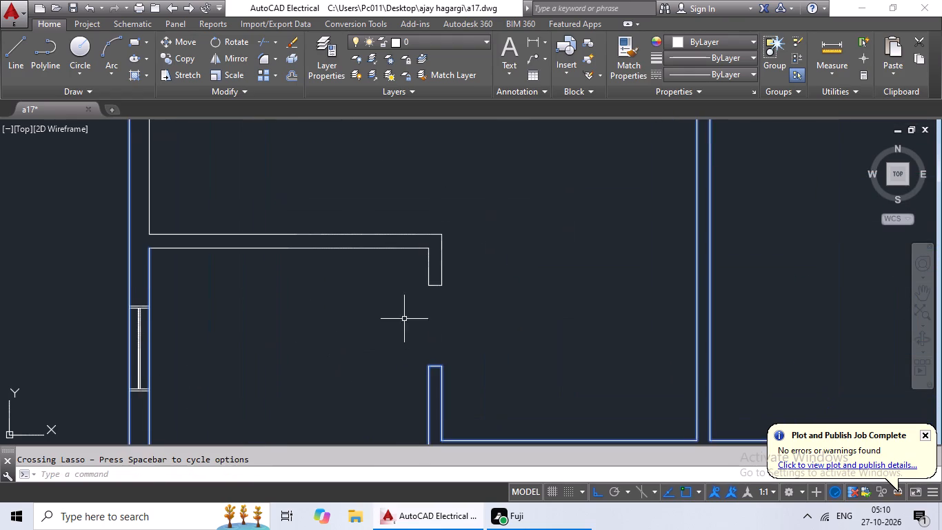
drag(501, 206, 294, 222)
middle_drag(402, 231, 595, 373)
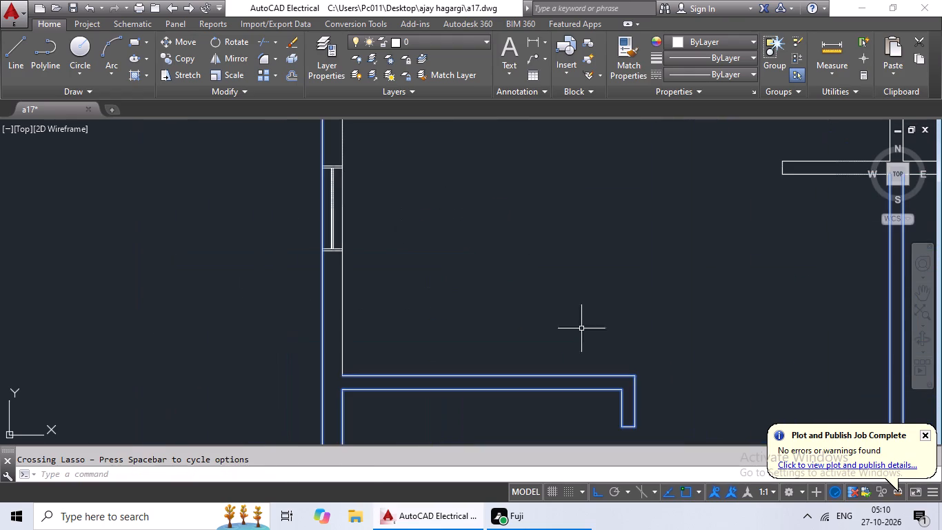
drag(564, 283, 159, 332)
scroll(548, 323, down, 3)
Add the right half's matching L-shaped wall, its large room's outer wall line, the short central cross wall and the upper dividing wall to the selection.
middle_drag(559, 311, 273, 311)
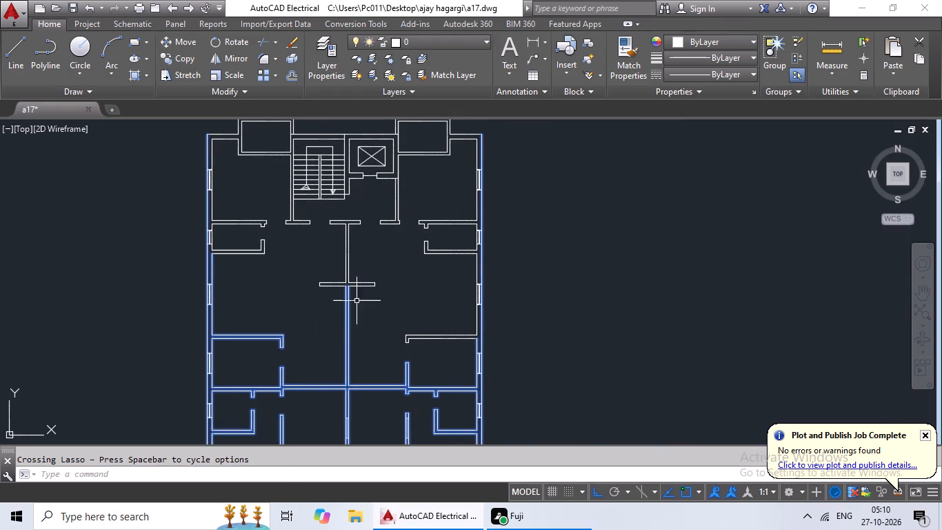
drag(419, 269, 526, 351)
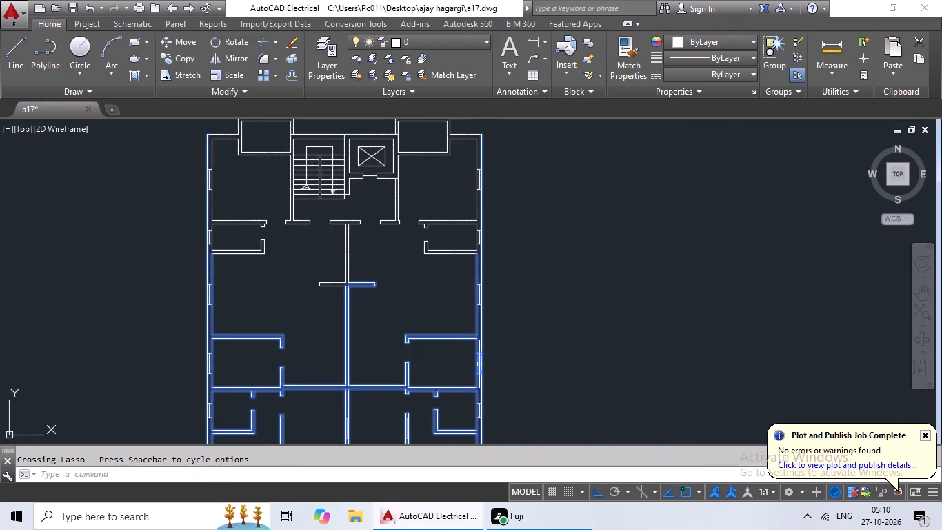
scroll(479, 364, up, 2)
scroll(508, 360, down, 1)
middle_drag(542, 397, 572, 348)
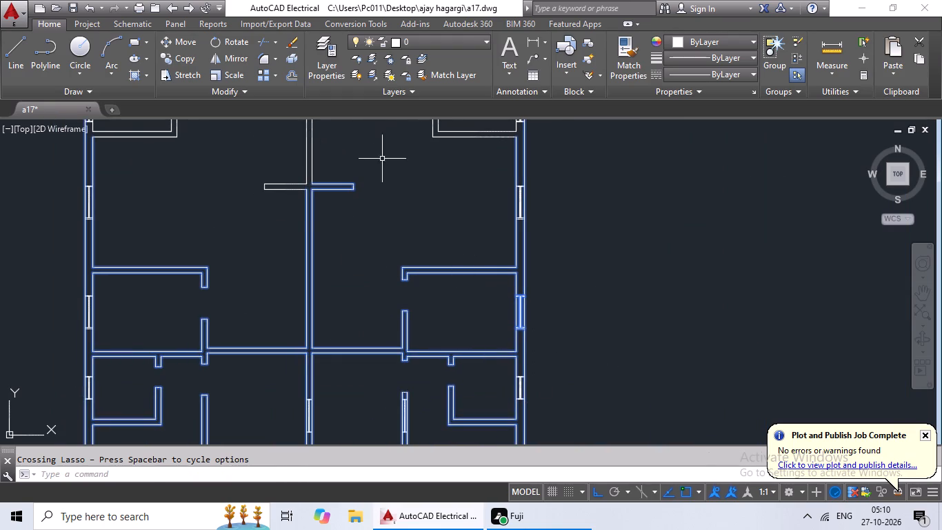
drag(385, 159, 219, 160)
middle_drag(345, 183, 344, 276)
Add the left half's upper small-room walls and door jambs, plus the outer wall's inner lines beside and above it, to the selection.
drag(148, 139, 148, 138)
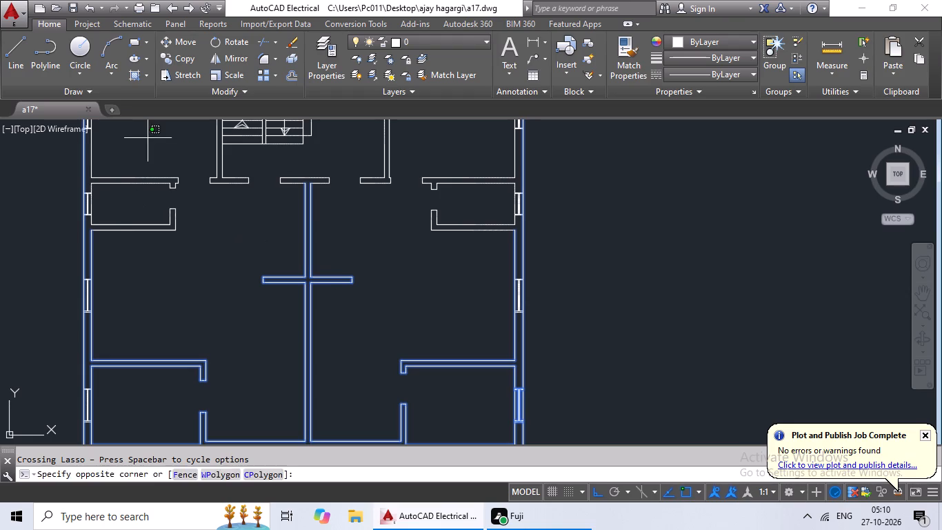
drag(148, 138, 141, 244)
scroll(185, 176, up, 3)
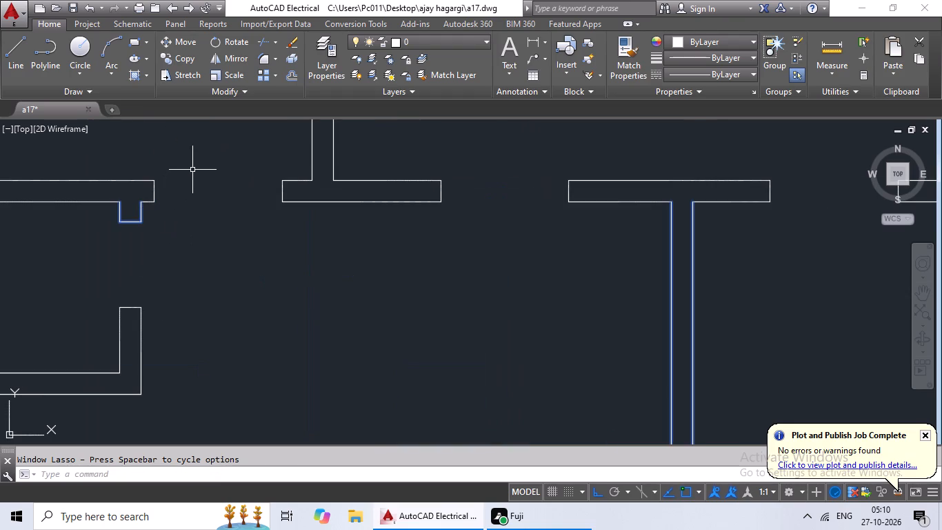
scroll(192, 170, down, 1)
drag(203, 159, 97, 193)
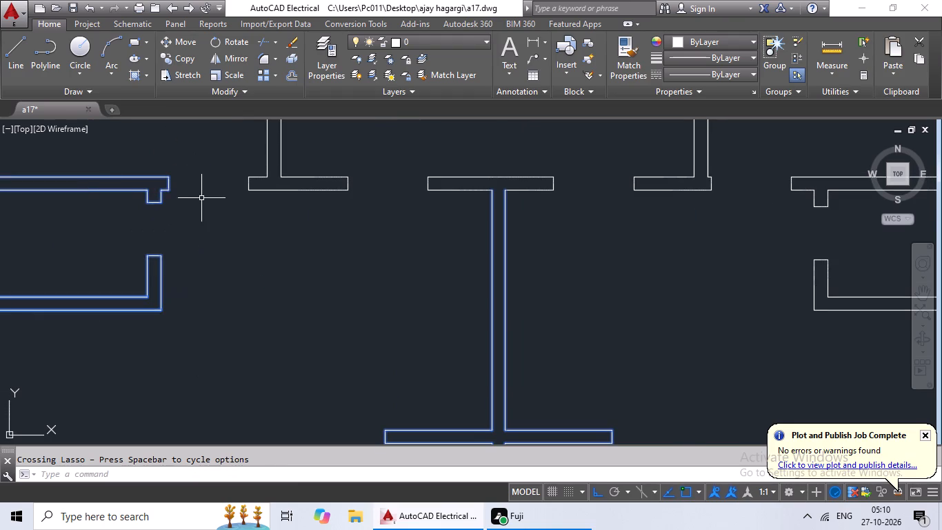
middle_drag(209, 199, 452, 212)
drag(443, 226, 315, 303)
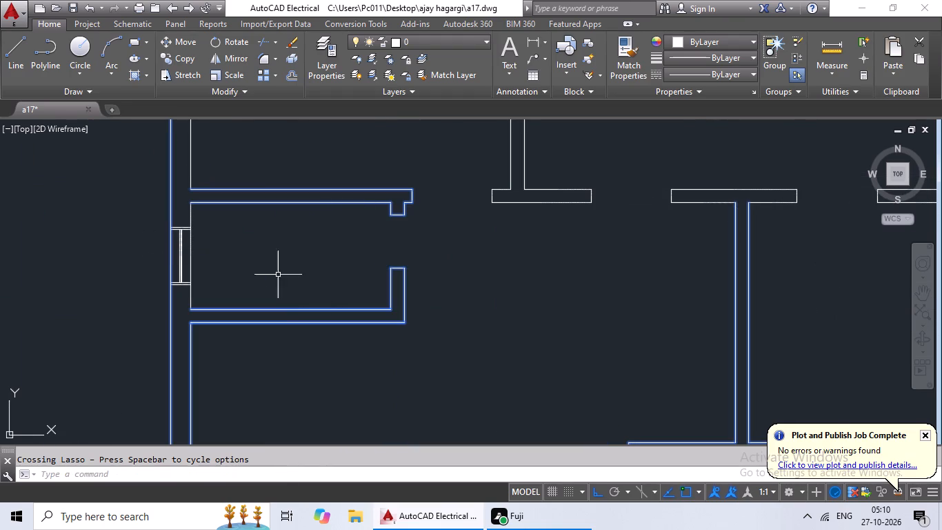
middle_drag(242, 241, 331, 337)
drag(363, 195, 215, 216)
middle_drag(364, 264, 378, 208)
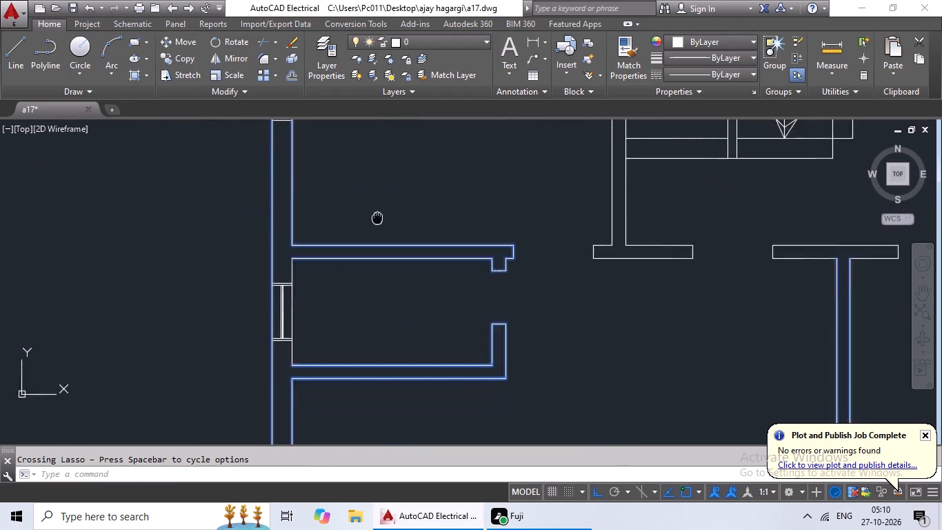
middle_drag(378, 208, 381, 179)
scroll(323, 266, up, 3)
drag(340, 238, 198, 275)
scroll(305, 257, down, 2)
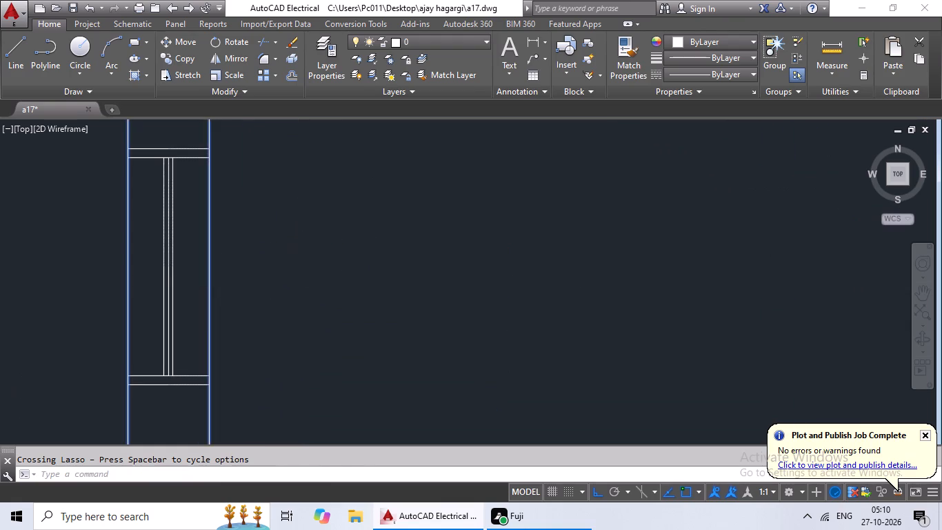
Add the staircase's left wall with its stub and the T-shaped head of the central dividing wall to the selection.
middle_drag(354, 262, 239, 308)
middle_drag(407, 253, 206, 307)
drag(632, 196, 611, 291)
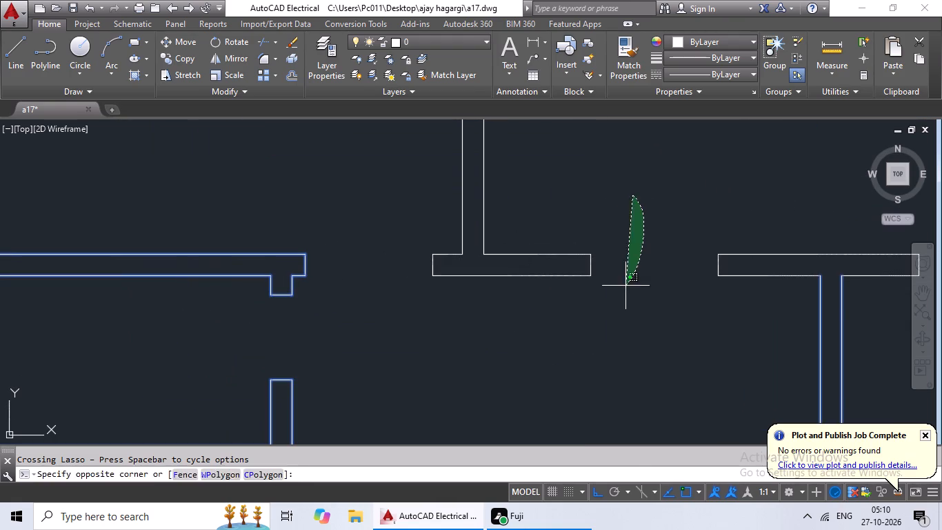
drag(611, 291, 354, 225)
middle_drag(514, 246, 437, 329)
drag(616, 261, 710, 349)
middle_drag(564, 282, 399, 248)
drag(571, 230, 610, 240)
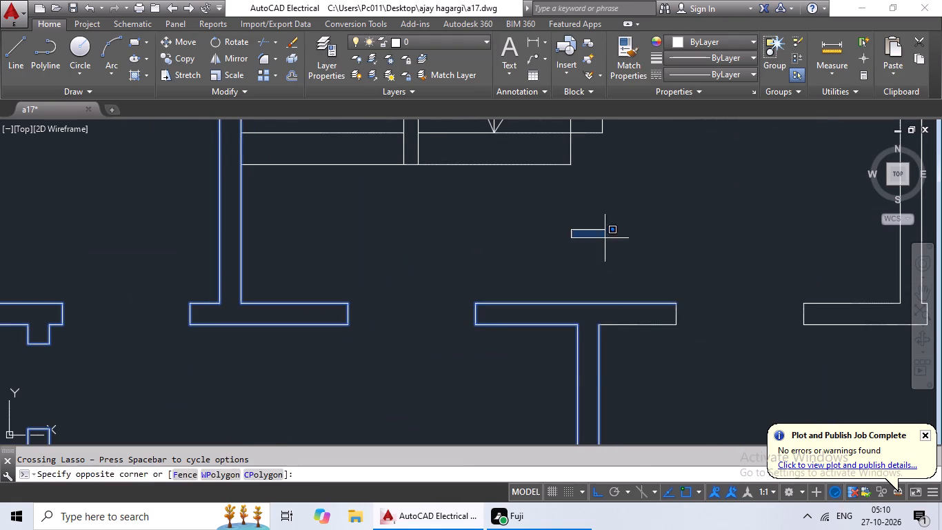
drag(610, 240, 550, 374)
drag(712, 281, 486, 313)
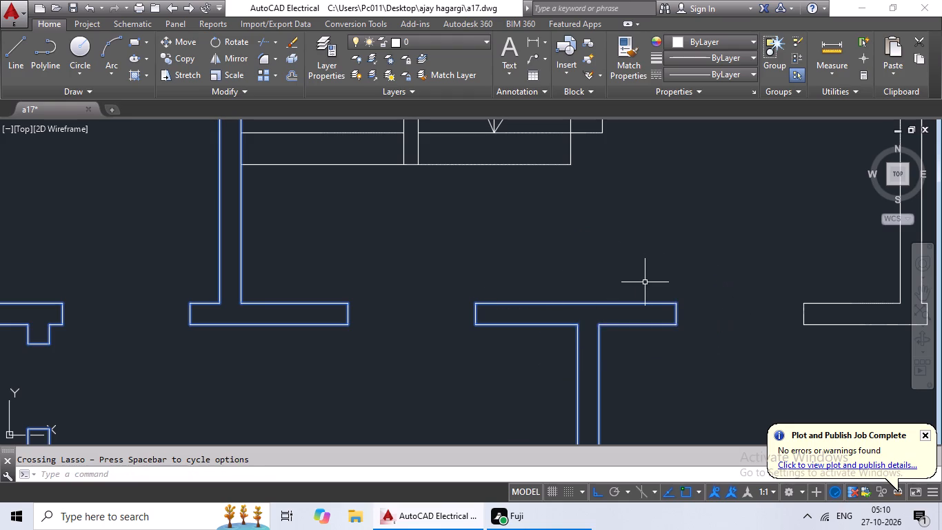
Add the lobby's right wall with its stub and the right half's upper small-room walls and door jambs to the selection.
middle_drag(645, 281, 192, 278)
drag(346, 228, 560, 223)
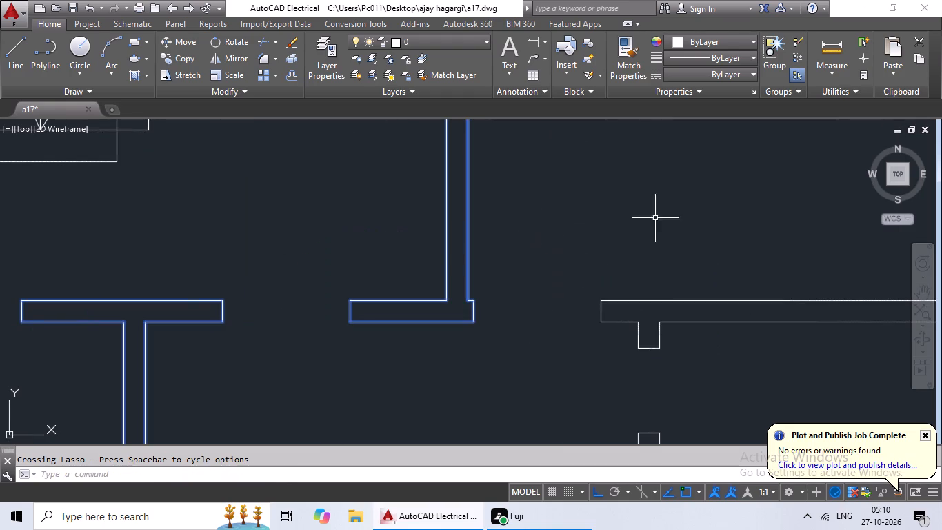
drag(661, 207, 736, 314)
middle_drag(812, 377, 577, 268)
drag(599, 269, 241, 330)
middle_drag(479, 298, 316, 295)
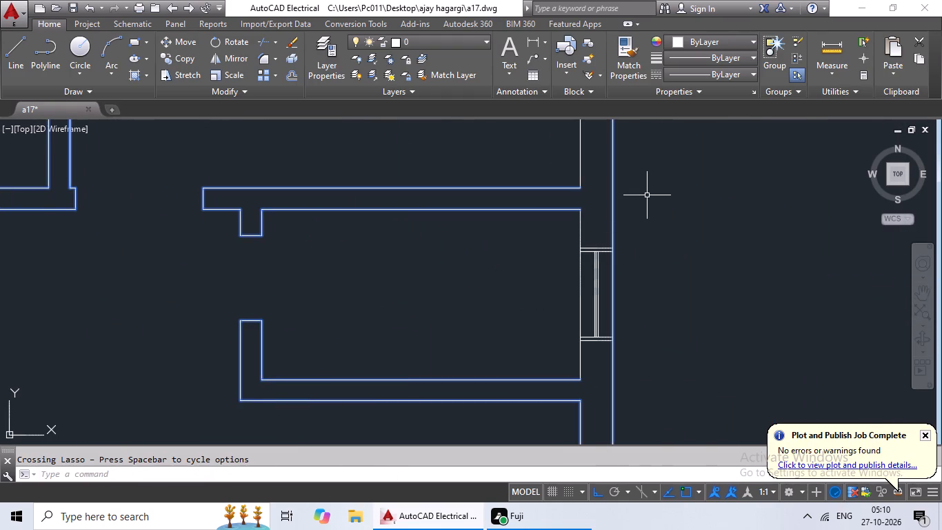
Add the right outer wall's inner lines beside the upper small room and in the room above it to the selection.
scroll(620, 223, up, 2)
drag(652, 211, 466, 251)
middle_drag(451, 240, 363, 522)
scroll(361, 524, up, 1)
drag(625, 311, 251, 346)
scroll(374, 342, down, 4)
Add the lift, its door and its surrounding shaft wall lines to the selection.
middle_drag(350, 303, 481, 306)
drag(403, 235, 228, 291)
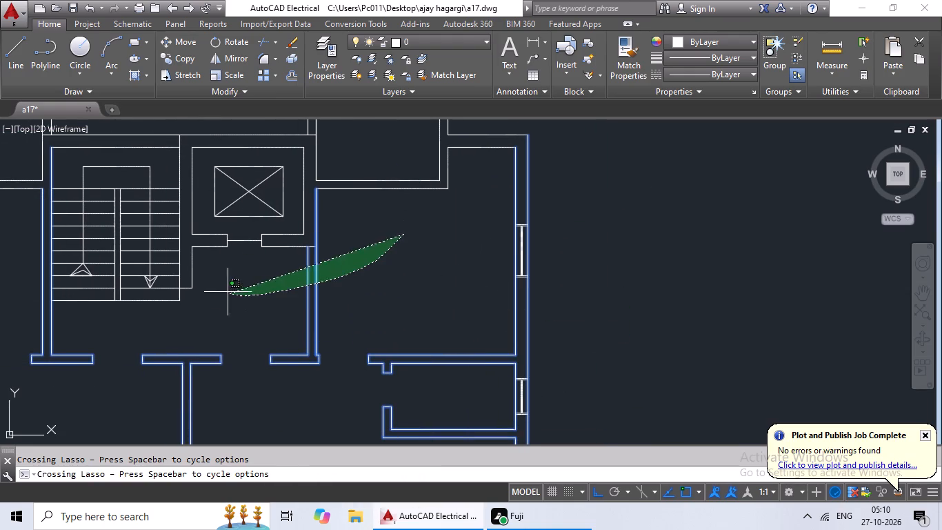
drag(228, 291, 223, 204)
Add the right top room's upper walls, its projecting rectangular bay and the top wall above the lift to the selection.
middle_drag(298, 252, 317, 373)
drag(669, 240, 670, 273)
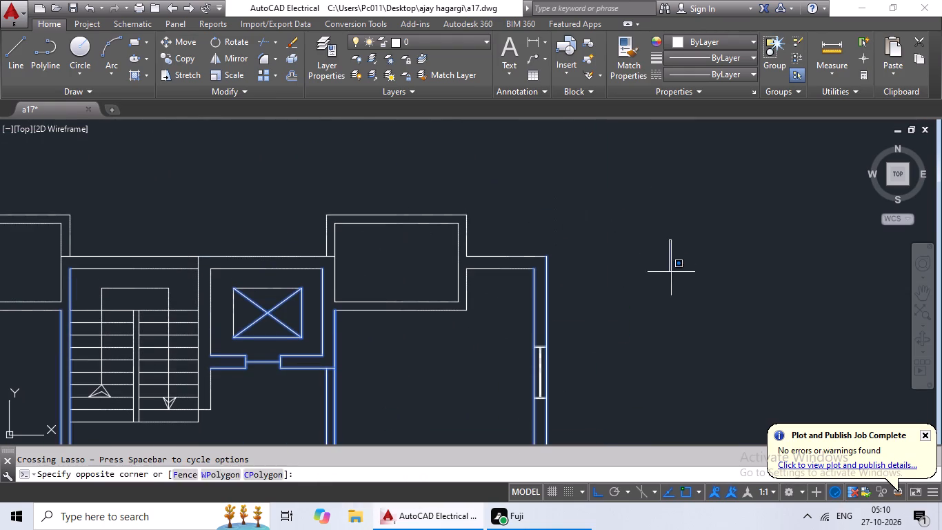
drag(670, 273, 301, 182)
drag(327, 188, 252, 259)
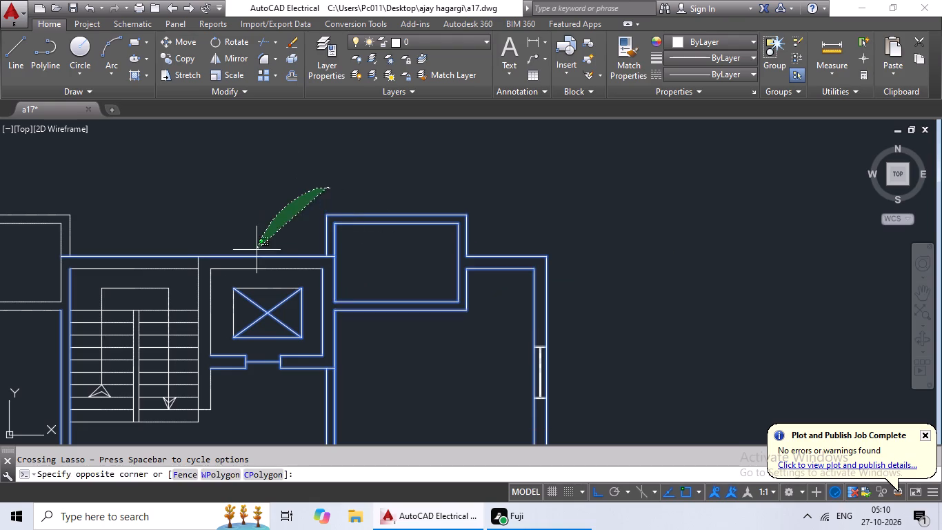
drag(252, 259, 362, 380)
Add the staircase lines, the left top room's upper walls and its projecting rectangular bay to the selection.
middle_drag(357, 351, 611, 316)
drag(401, 179, 210, 175)
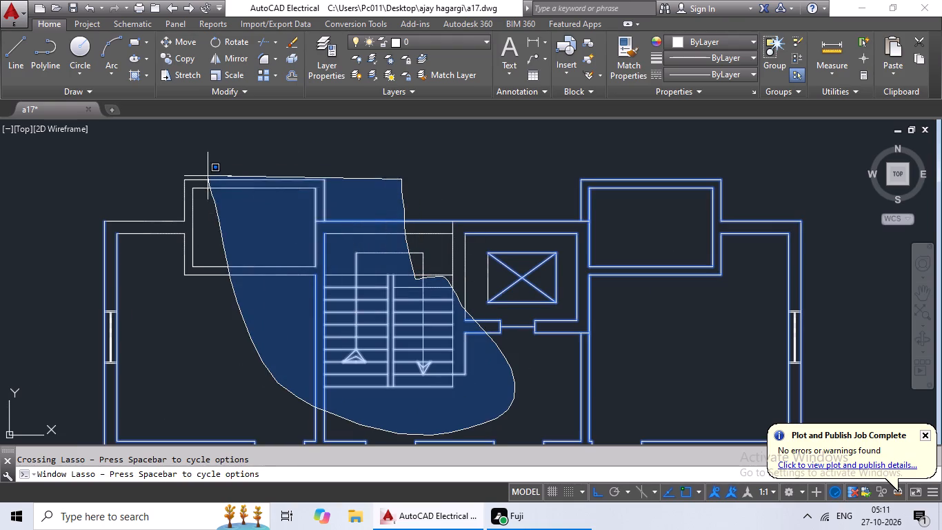
drag(210, 175, 258, 171)
drag(458, 194, 564, 306)
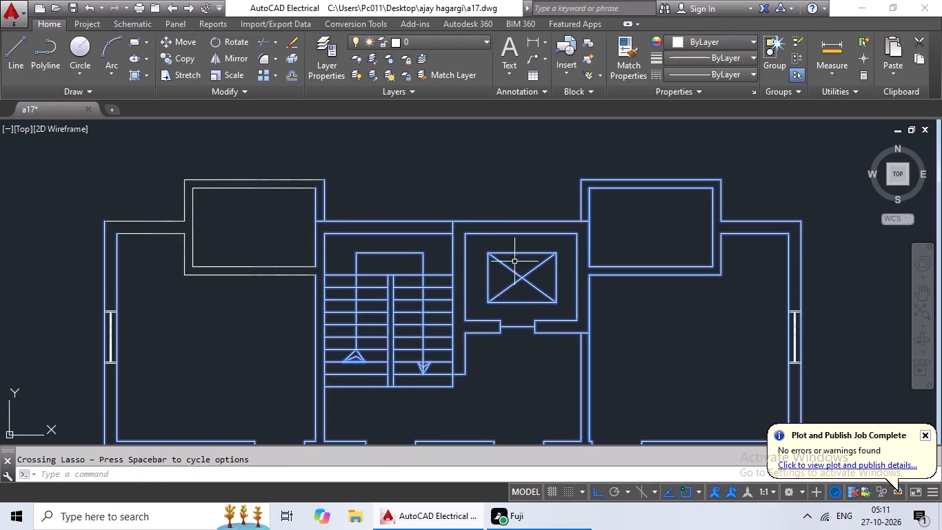
drag(487, 185, 371, 242)
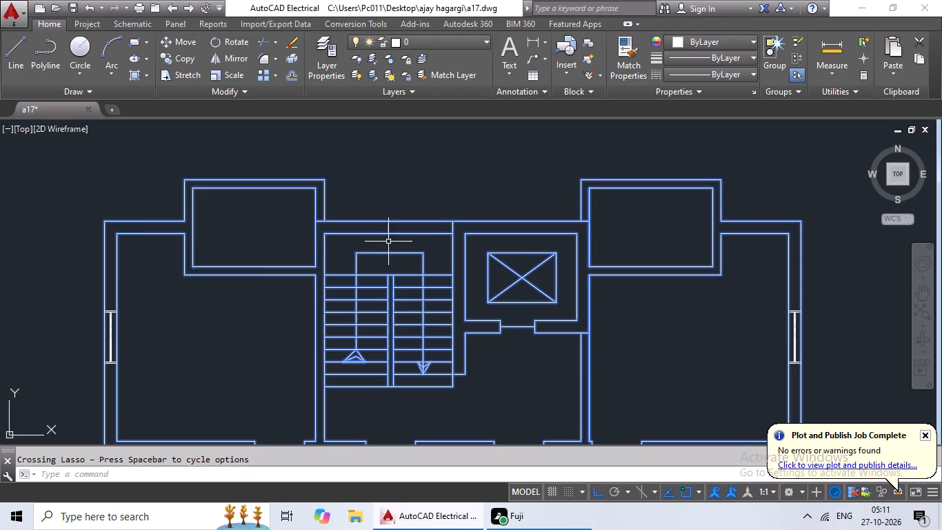
Check the wall selection across the floor plan, from the staircase down to the bottom rooms.
scroll(383, 252, down, 2)
middle_drag(392, 288, 292, 170)
middle_click(386, 187)
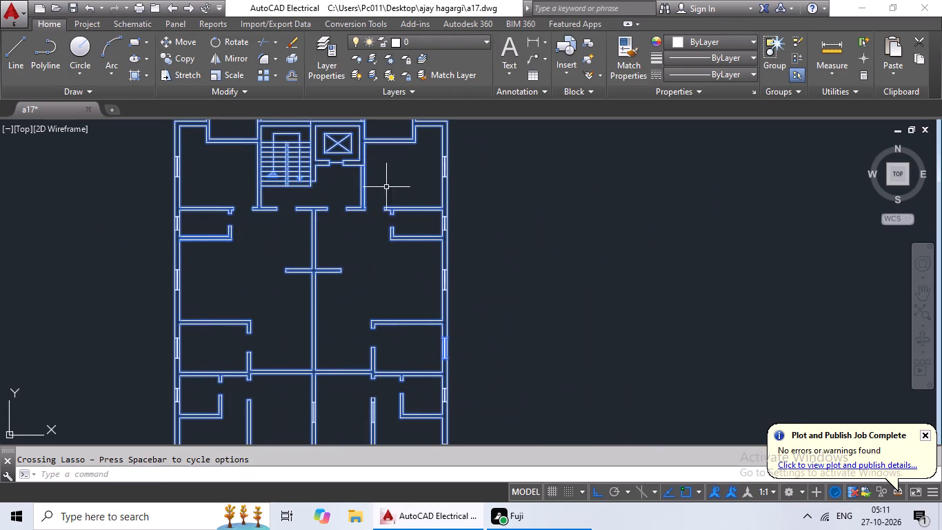
middle_drag(388, 297, 397, 292)
scroll(303, 211, up, 3)
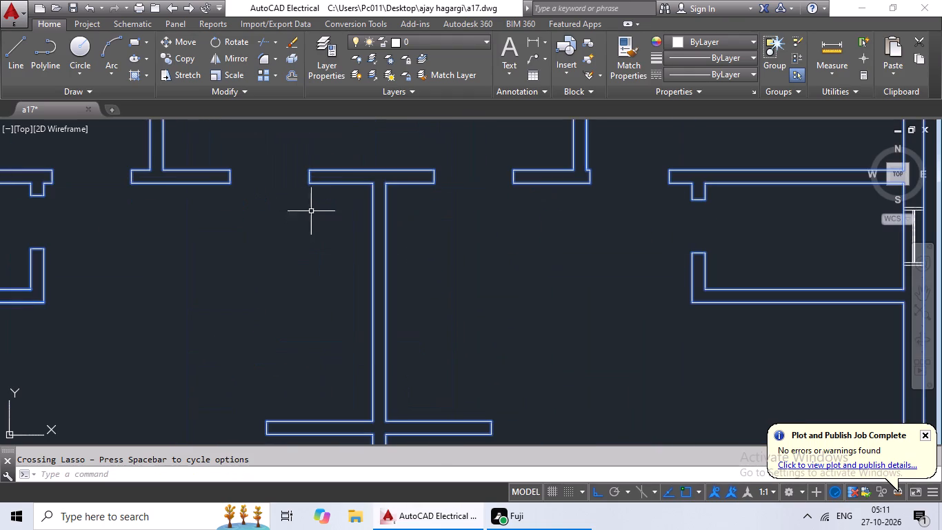
scroll(322, 217, down, 3)
middle_drag(422, 286, 419, 233)
middle_drag(365, 275, 363, 232)
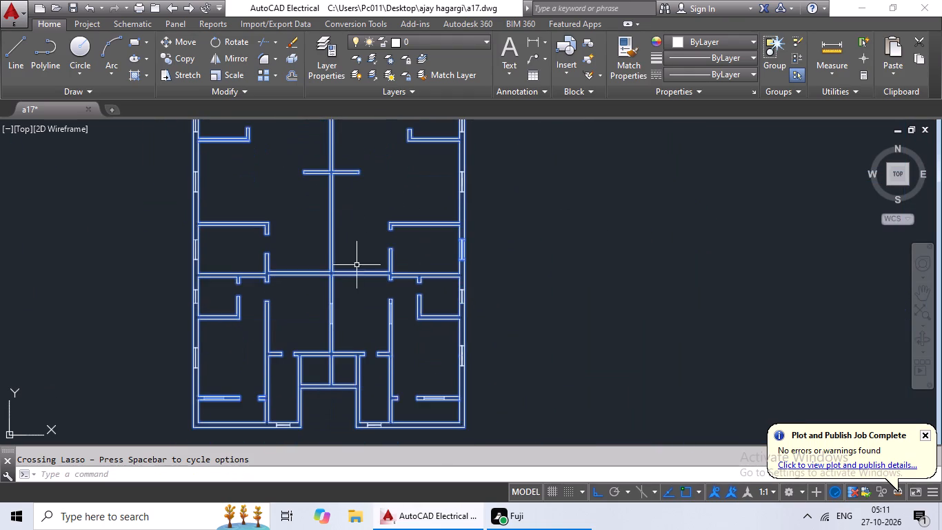
middle_drag(357, 269, 356, 239)
middle_drag(359, 236, 334, 335)
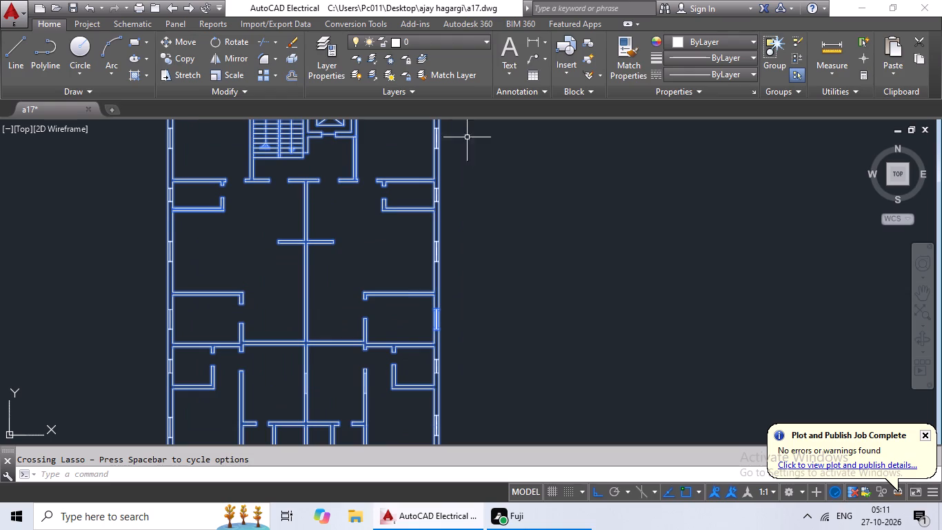
Set the colour of all selected wall, staircase and lift lines to Red and clear the selection.
click(752, 39)
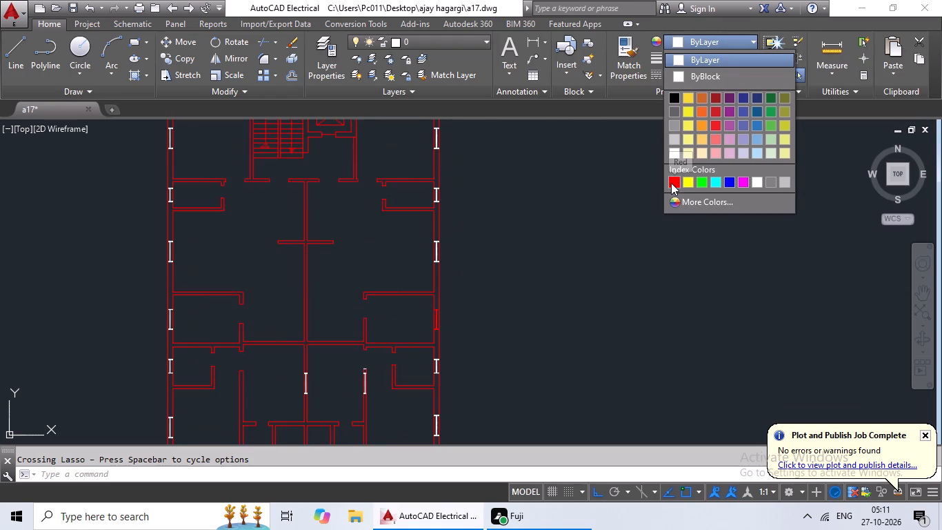
click(671, 183)
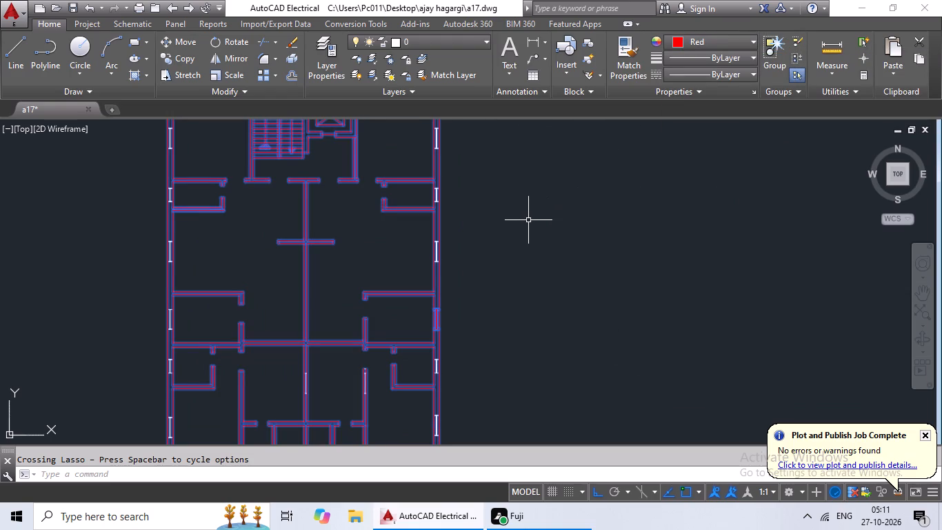
key(Escape)
Select all lines of the window in the right top room's outer wall.
middle_drag(428, 202, 443, 198)
middle_drag(419, 197, 418, 199)
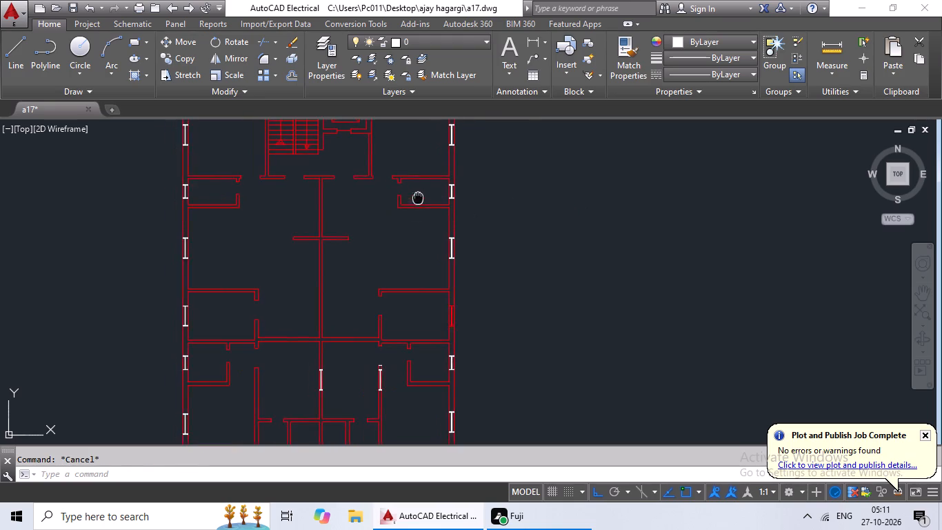
middle_drag(418, 199, 364, 305)
scroll(401, 255, up, 3)
middle_drag(380, 210, 383, 286)
scroll(385, 259, up, 2)
drag(385, 177, 380, 429)
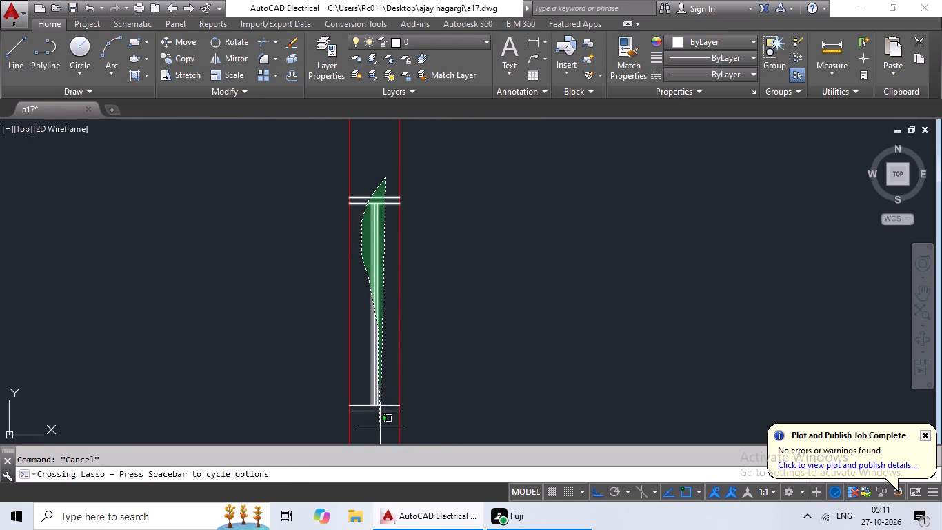
drag(380, 429, 380, 431)
Add the window in the left top room's outer wall to the selection.
scroll(293, 329, down, 3)
middle_drag(290, 326, 493, 212)
scroll(415, 259, down, 1)
middle_drag(410, 266, 495, 250)
middle_drag(186, 206, 388, 240)
scroll(343, 250, up, 3)
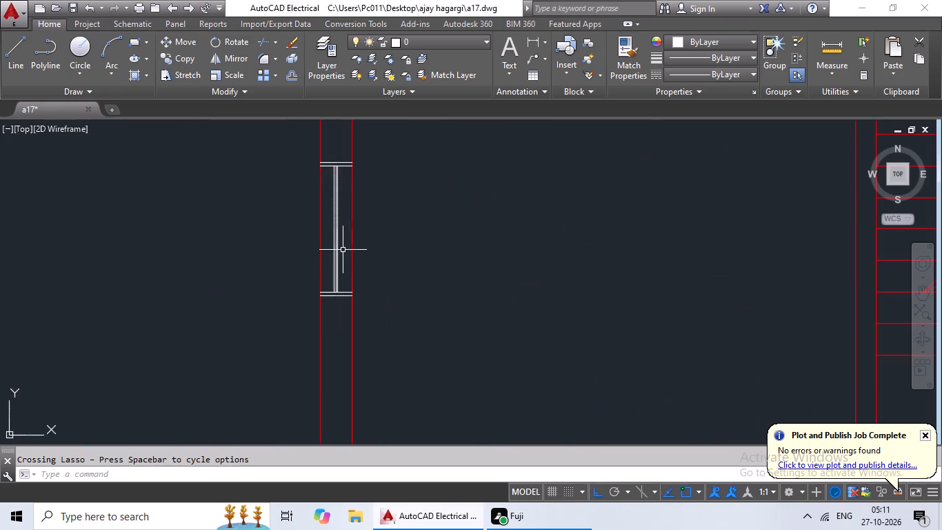
drag(345, 146, 335, 320)
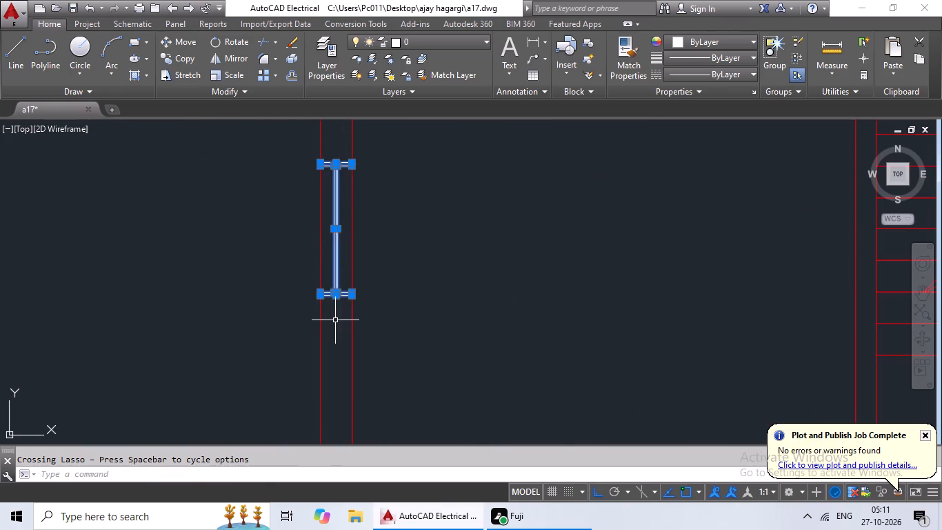
Add the window in the left half's upper small room to the selection.
scroll(463, 299, down, 3)
middle_drag(516, 308, 430, 218)
scroll(354, 293, up, 3)
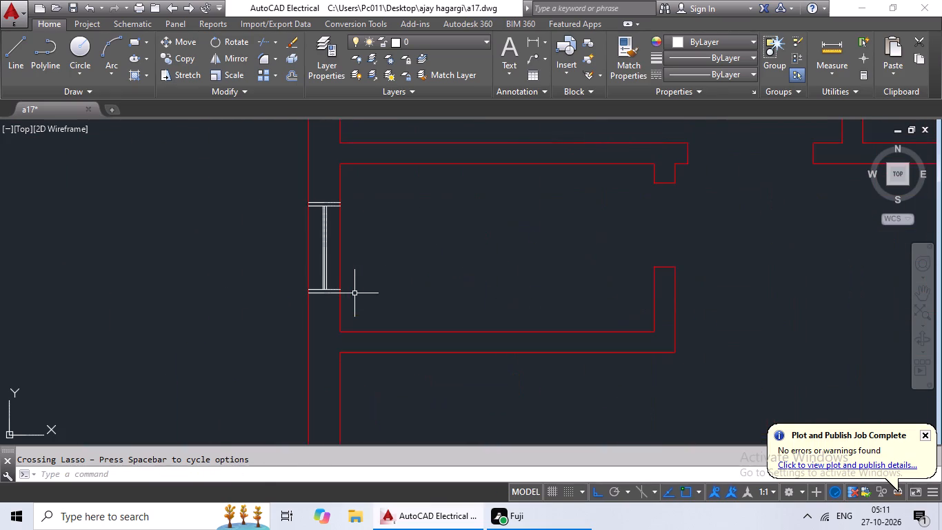
drag(326, 176, 320, 270)
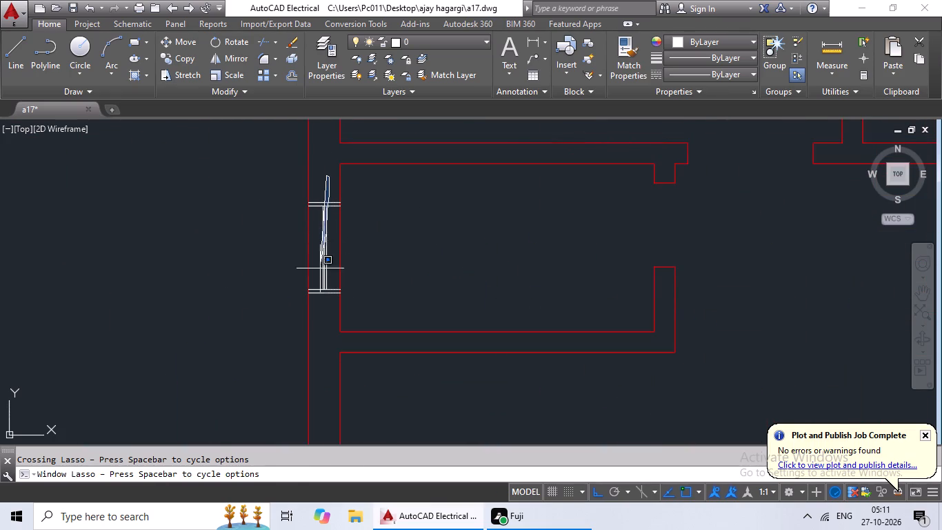
drag(320, 270, 330, 319)
drag(322, 170, 337, 300)
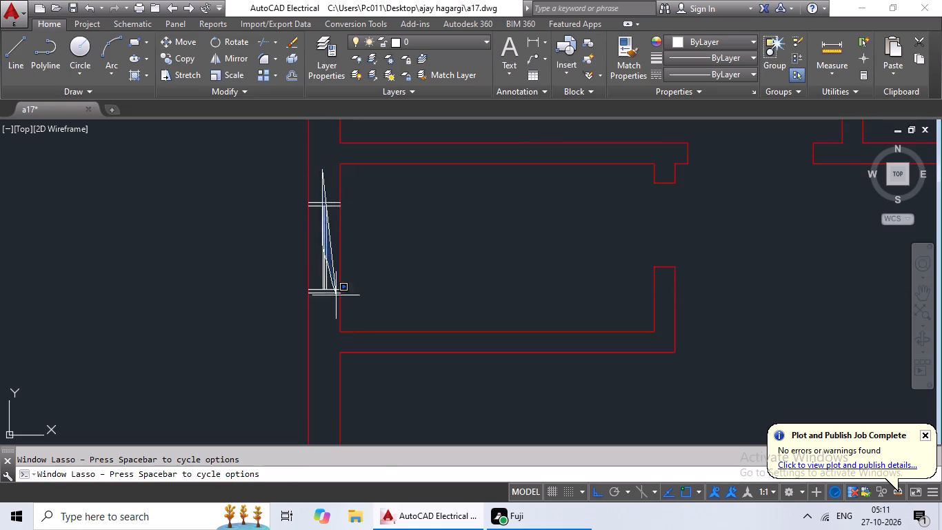
drag(337, 300, 334, 334)
drag(332, 175, 332, 297)
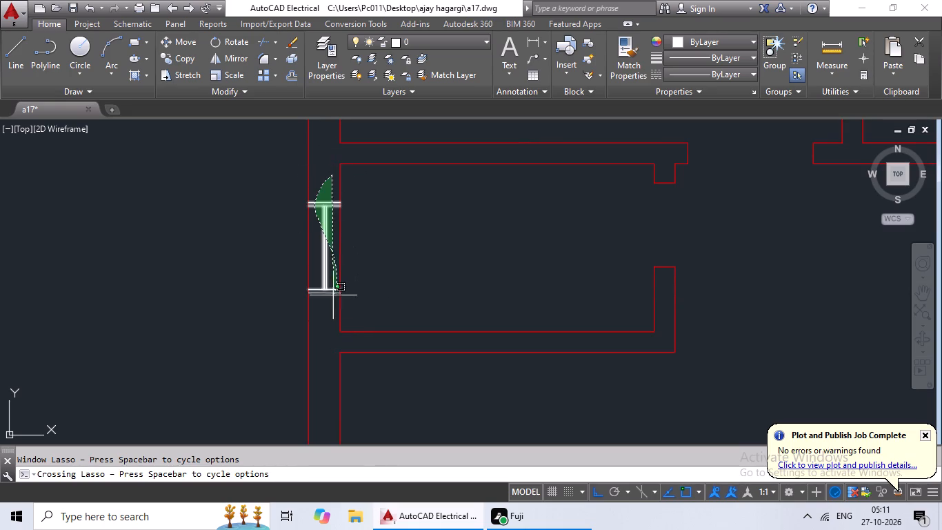
drag(332, 297, 320, 317)
Add the window in the right half's upper small room to the selection.
scroll(444, 260, down, 2)
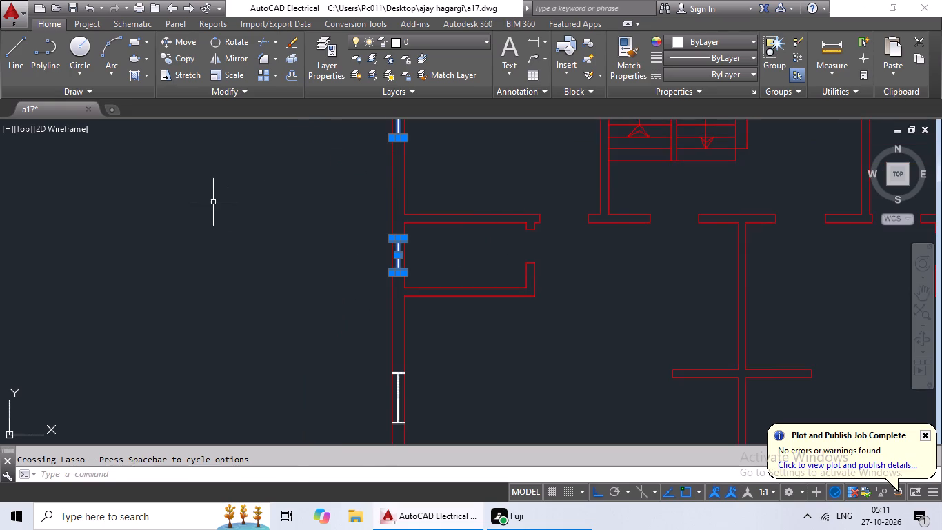
scroll(458, 233, down, 2)
middle_drag(490, 241, 96, 220)
scroll(290, 219, up, 1)
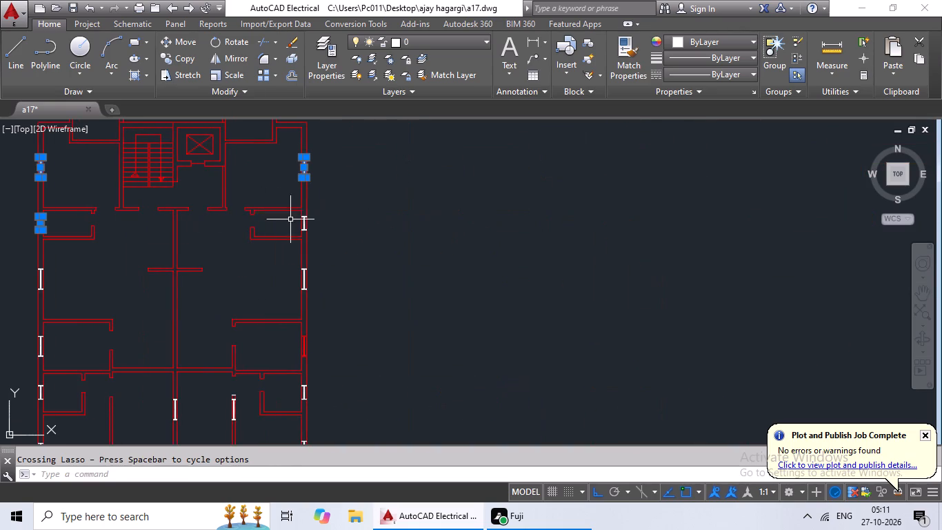
scroll(290, 219, up, 3)
scroll(361, 204, up, 1)
drag(385, 181, 372, 305)
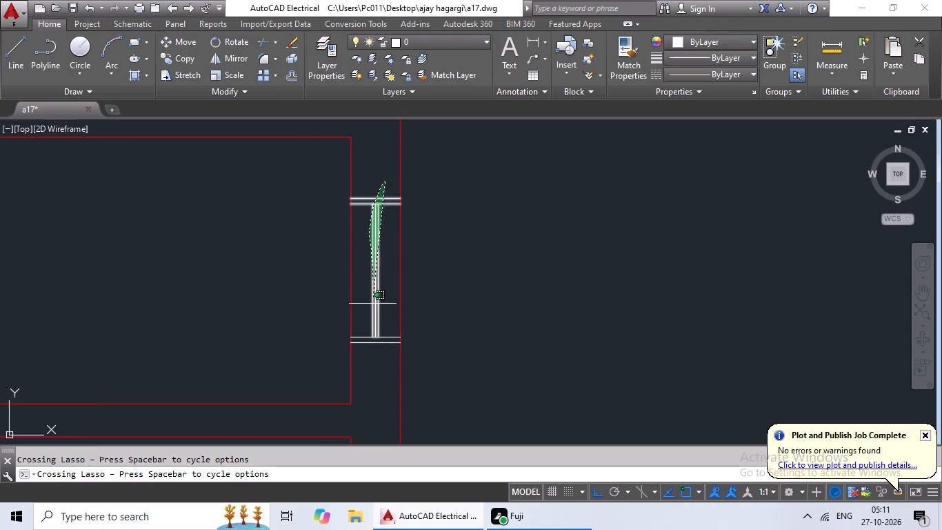
drag(372, 305, 369, 367)
Add the window in the right large room's outer wall to the selection.
scroll(442, 319, down, 3)
middle_drag(458, 318, 463, 186)
scroll(463, 186, up, 1)
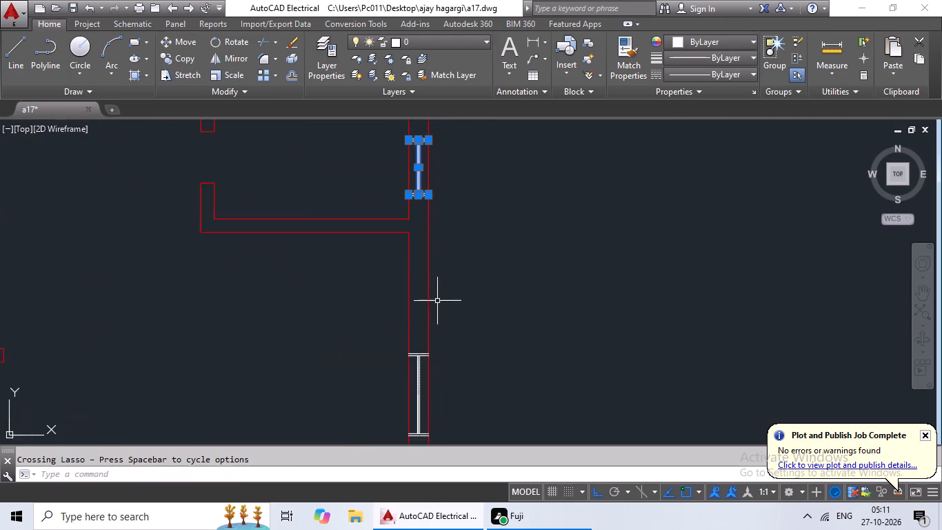
middle_drag(435, 298, 410, 202)
scroll(410, 202, up, 1)
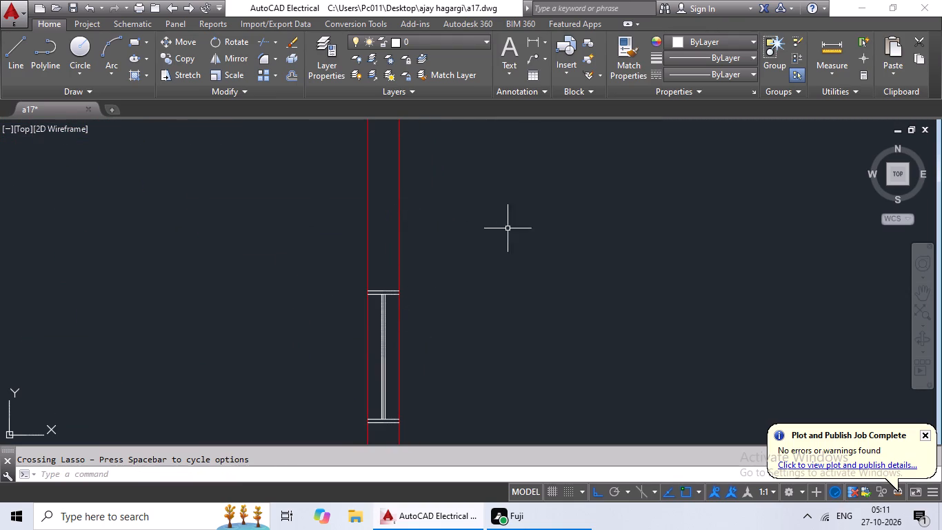
scroll(499, 225, down, 2)
middle_drag(485, 268, 477, 142)
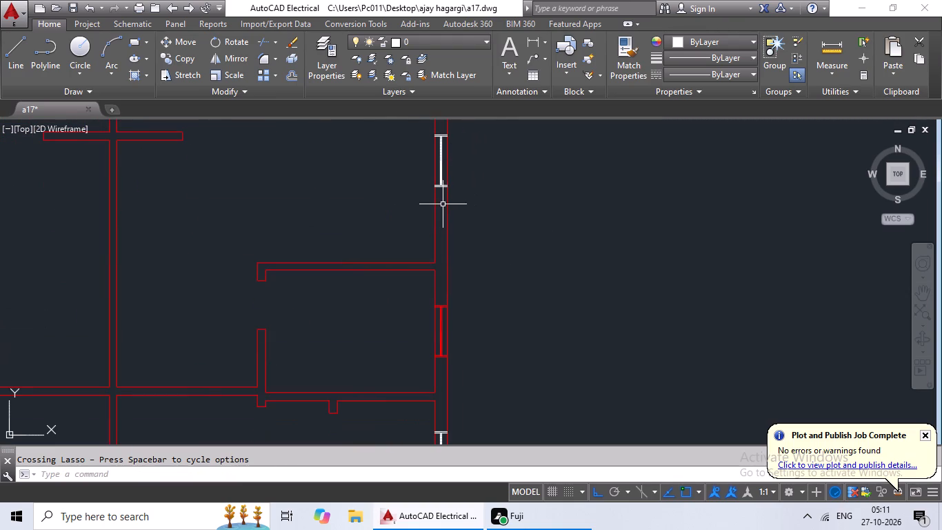
middle_drag(443, 202, 412, 248)
scroll(402, 215, up, 2)
middle_drag(432, 189, 405, 215)
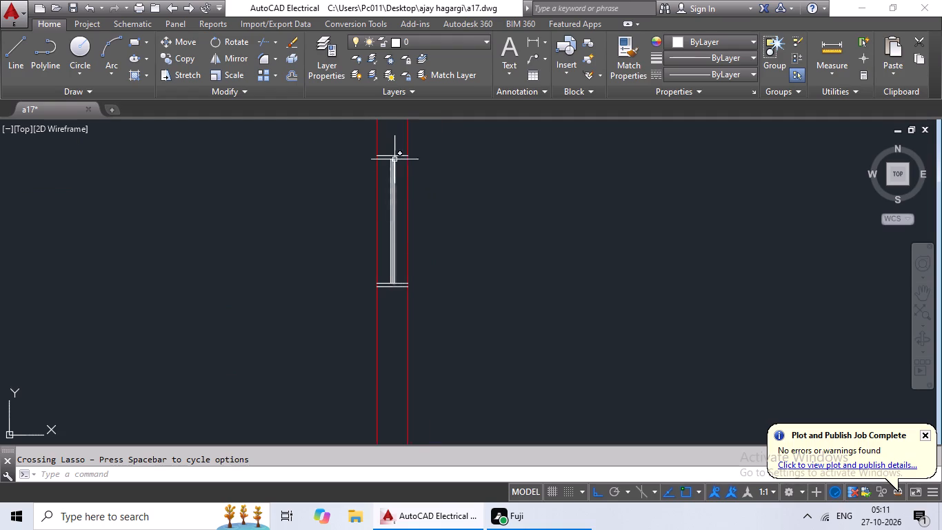
scroll(394, 139, up, 1)
drag(394, 137, 388, 388)
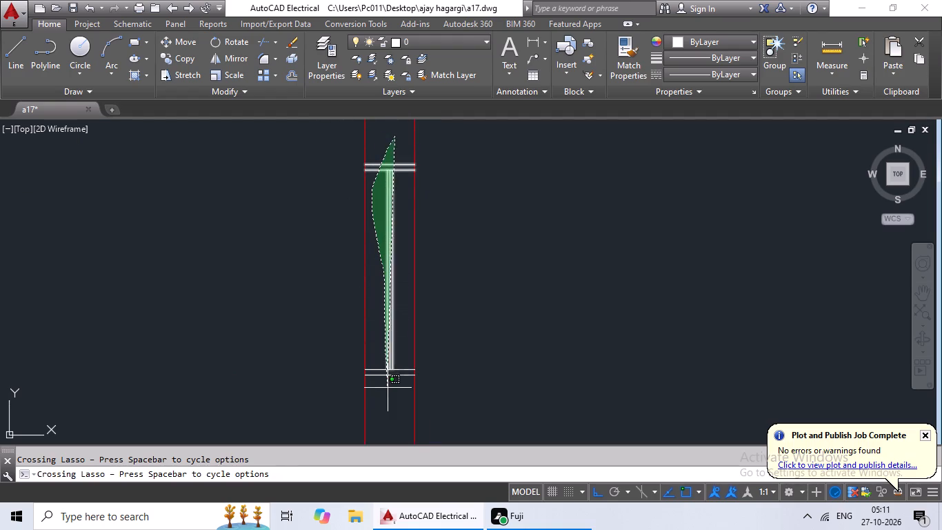
drag(388, 388, 406, 383)
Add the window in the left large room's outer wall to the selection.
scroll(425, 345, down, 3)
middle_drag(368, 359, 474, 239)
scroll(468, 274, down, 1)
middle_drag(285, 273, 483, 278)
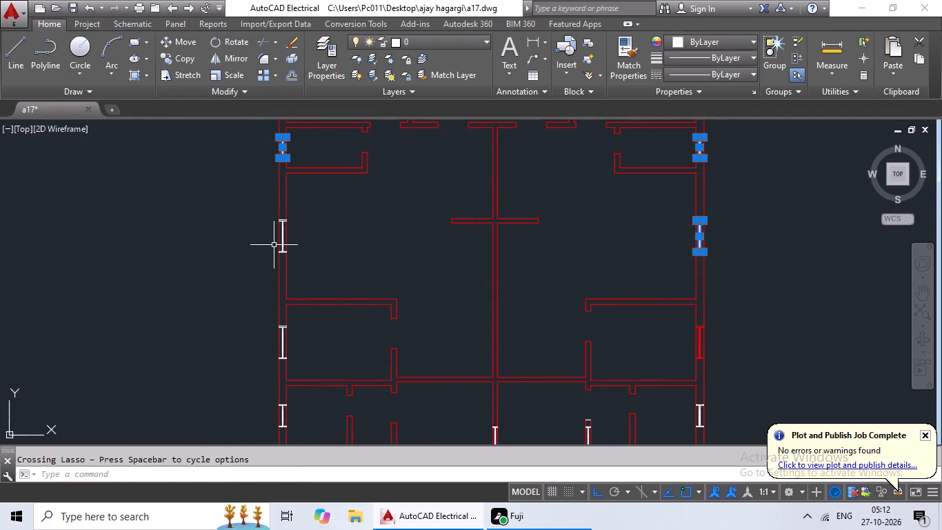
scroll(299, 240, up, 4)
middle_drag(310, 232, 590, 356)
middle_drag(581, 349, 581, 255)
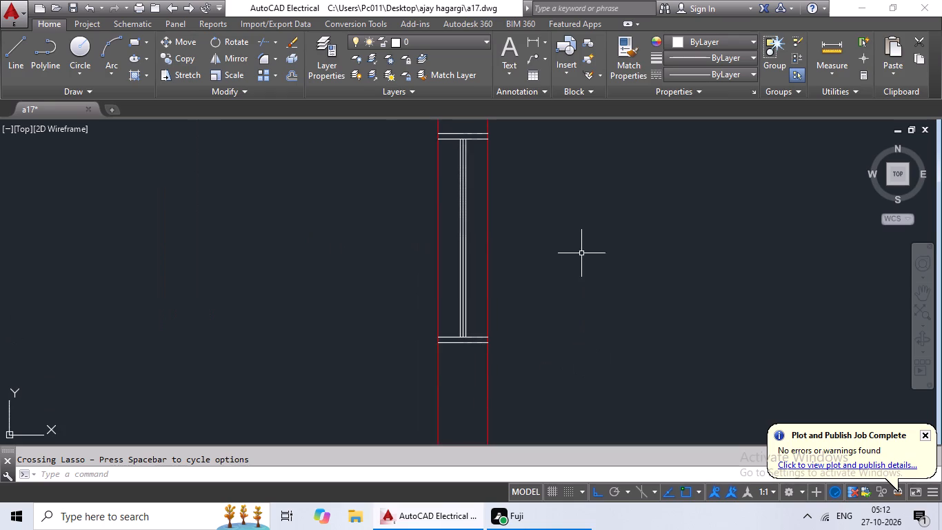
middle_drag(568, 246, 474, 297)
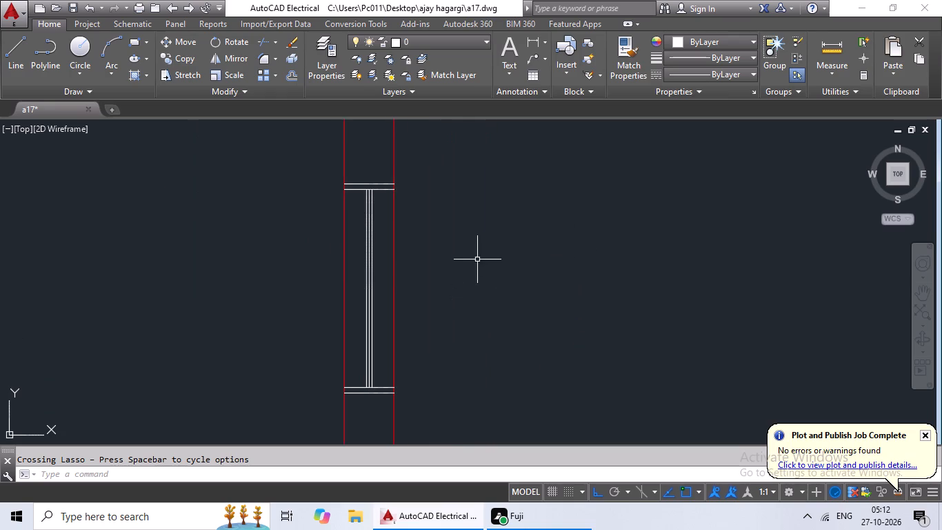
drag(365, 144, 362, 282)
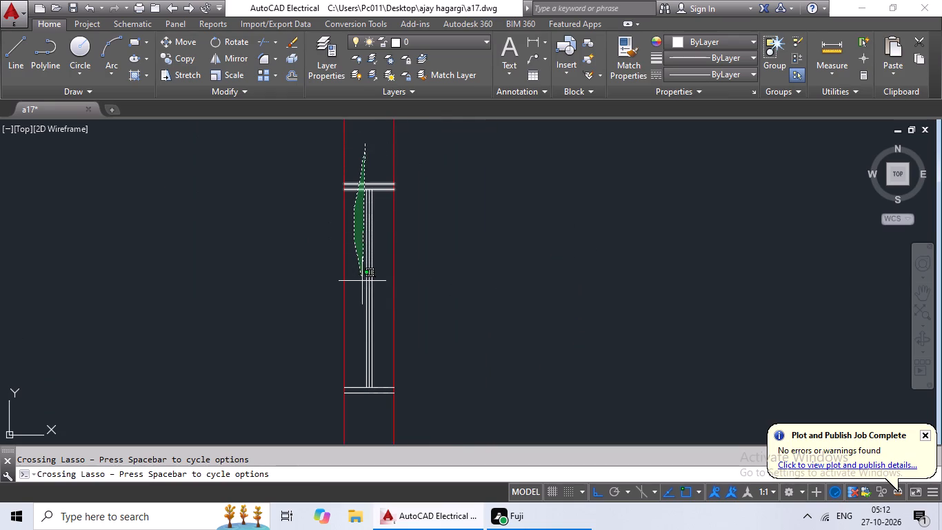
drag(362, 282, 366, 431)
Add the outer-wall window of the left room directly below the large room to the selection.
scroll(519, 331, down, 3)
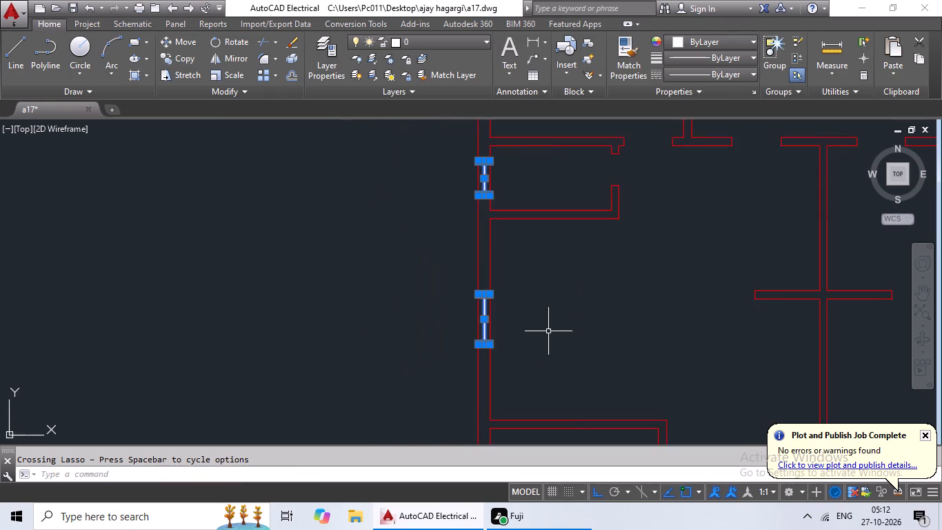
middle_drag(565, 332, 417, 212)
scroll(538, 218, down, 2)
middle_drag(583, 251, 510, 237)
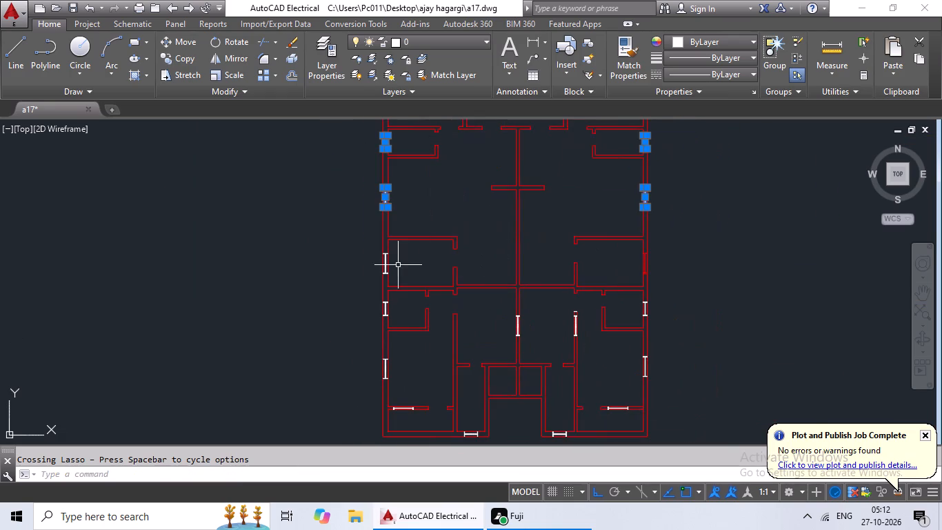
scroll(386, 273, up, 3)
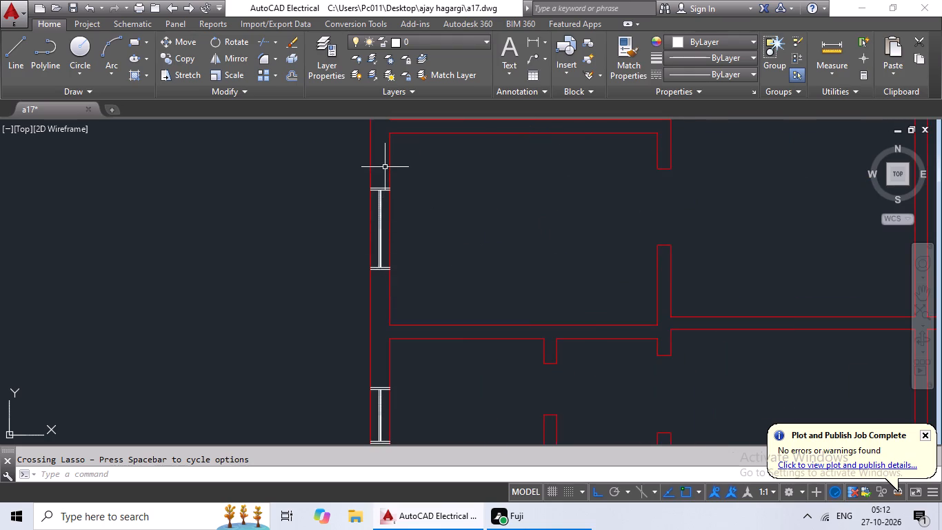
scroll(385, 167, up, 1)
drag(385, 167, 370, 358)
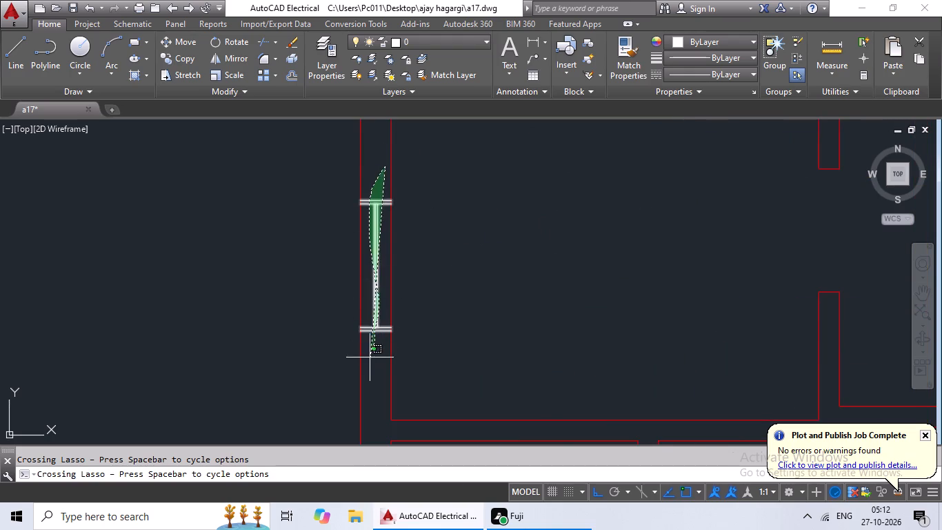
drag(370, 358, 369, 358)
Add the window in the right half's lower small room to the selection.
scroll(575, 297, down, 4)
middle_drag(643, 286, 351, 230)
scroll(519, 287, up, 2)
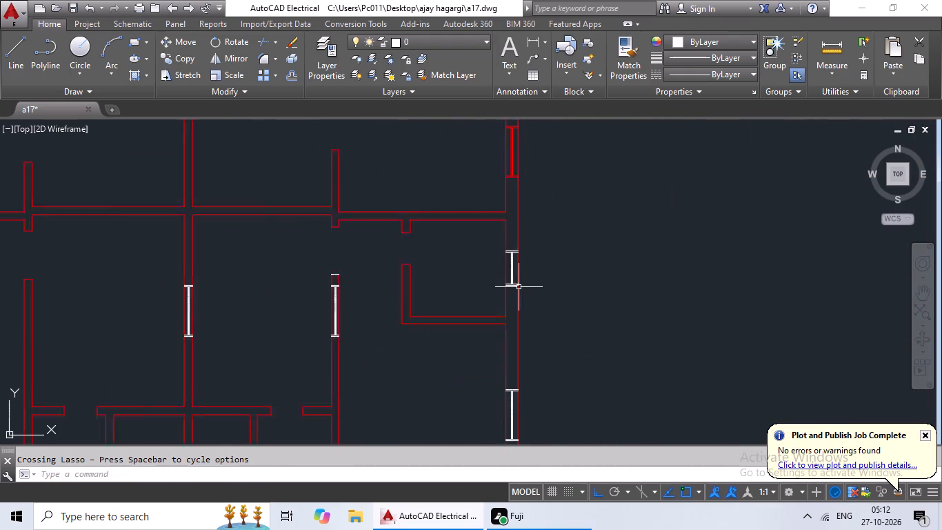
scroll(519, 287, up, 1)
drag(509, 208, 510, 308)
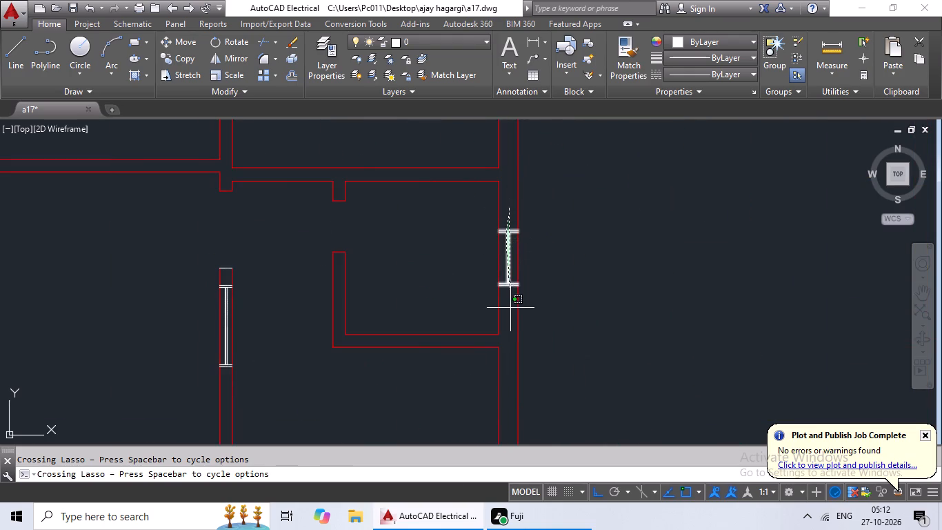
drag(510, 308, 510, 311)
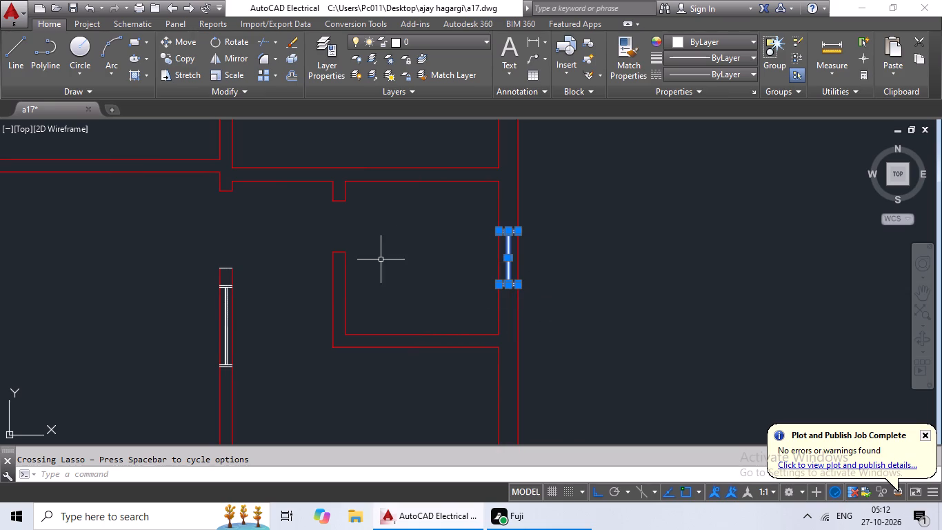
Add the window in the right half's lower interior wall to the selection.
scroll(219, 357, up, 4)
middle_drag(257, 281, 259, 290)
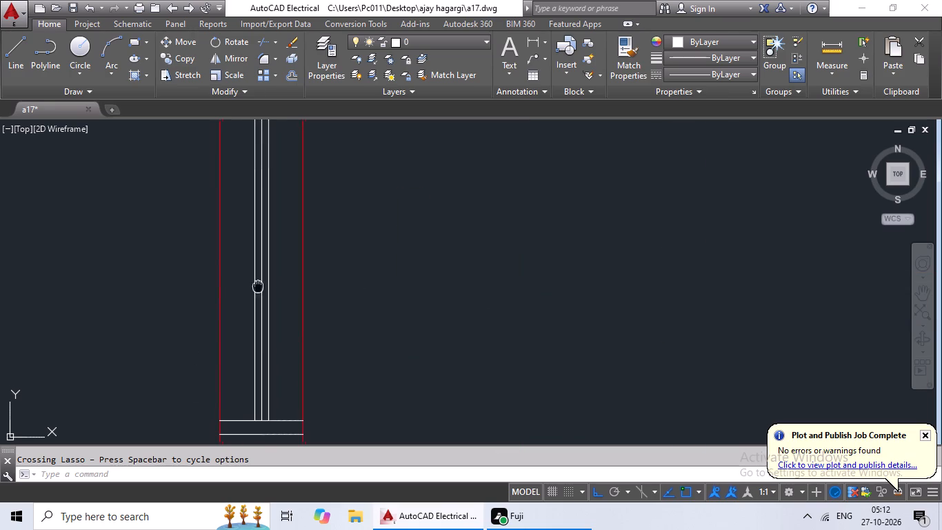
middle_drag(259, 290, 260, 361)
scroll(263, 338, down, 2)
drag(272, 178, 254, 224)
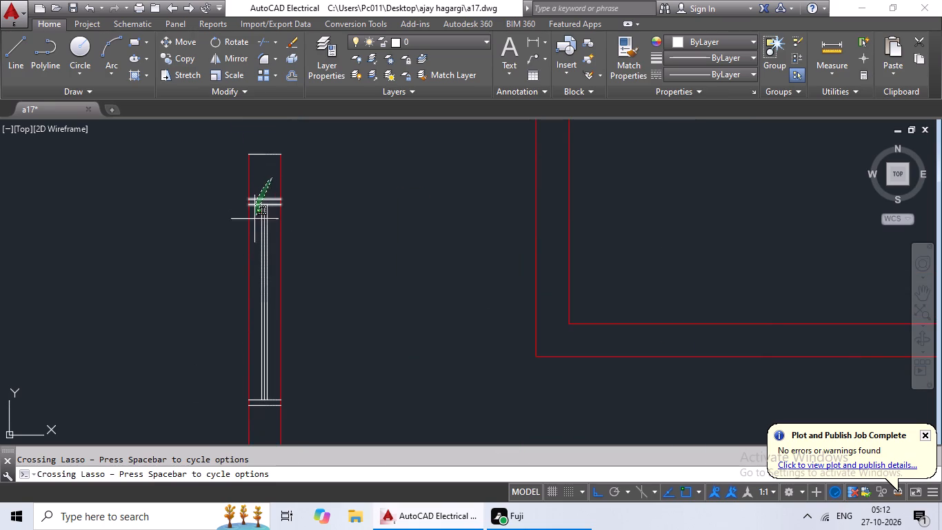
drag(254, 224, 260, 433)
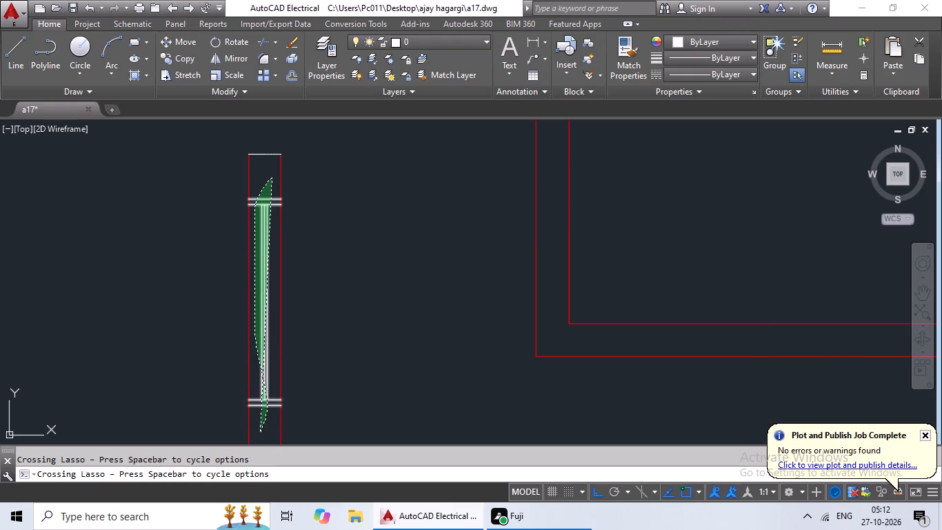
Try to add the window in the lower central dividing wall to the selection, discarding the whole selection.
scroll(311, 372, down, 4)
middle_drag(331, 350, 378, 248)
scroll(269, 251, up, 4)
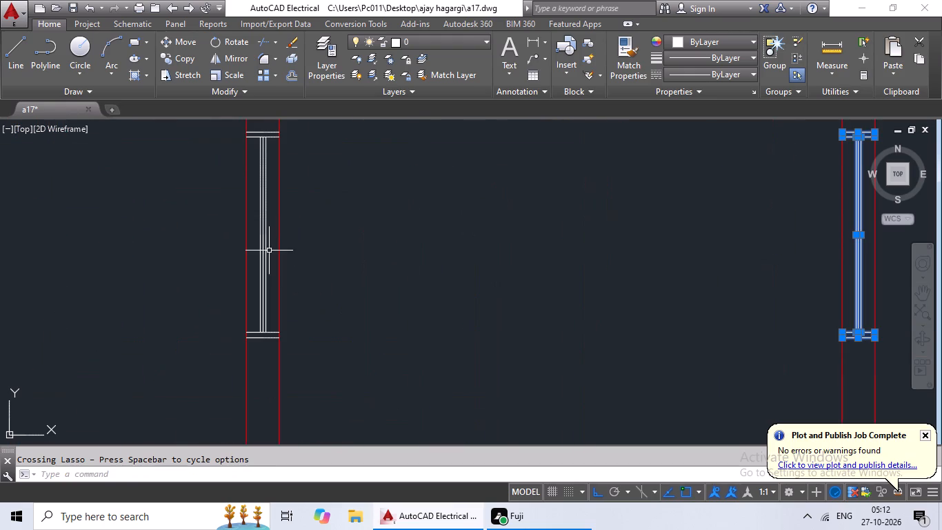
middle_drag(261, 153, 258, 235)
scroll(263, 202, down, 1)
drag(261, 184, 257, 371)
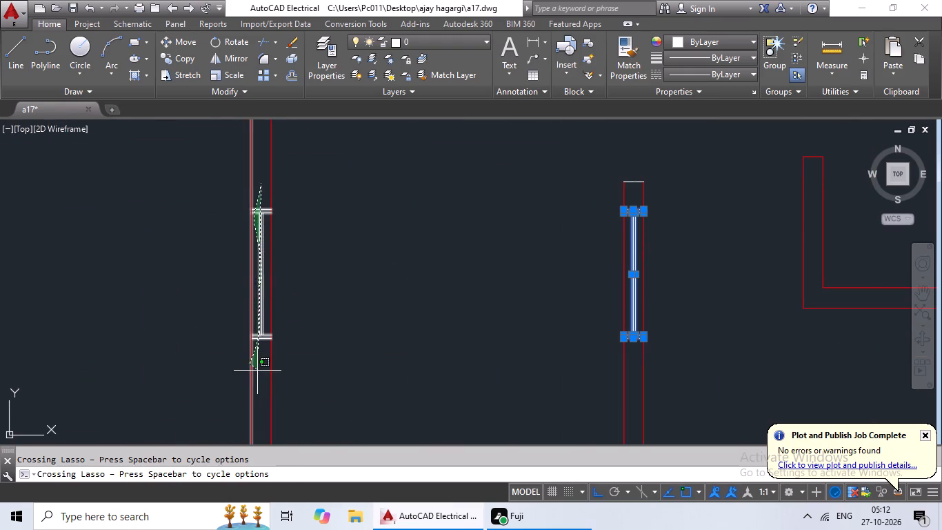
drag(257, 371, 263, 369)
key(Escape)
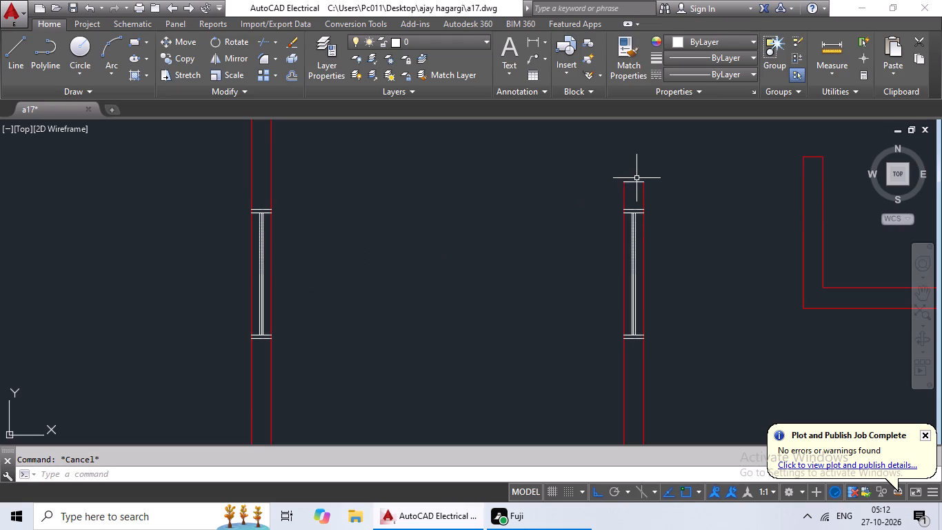
Colour the short white line capping the wall end above the right half's lower interior window red.
click(635, 184)
middle_drag(662, 171, 605, 213)
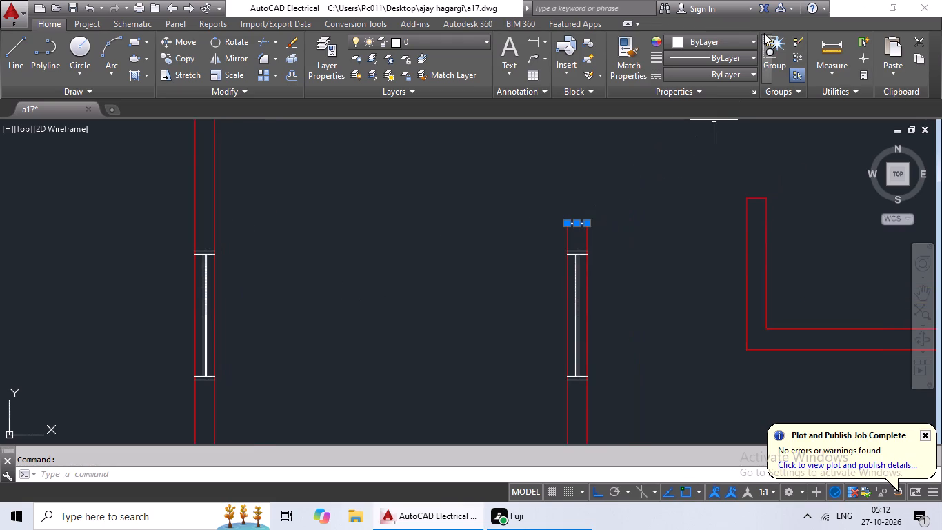
click(754, 39)
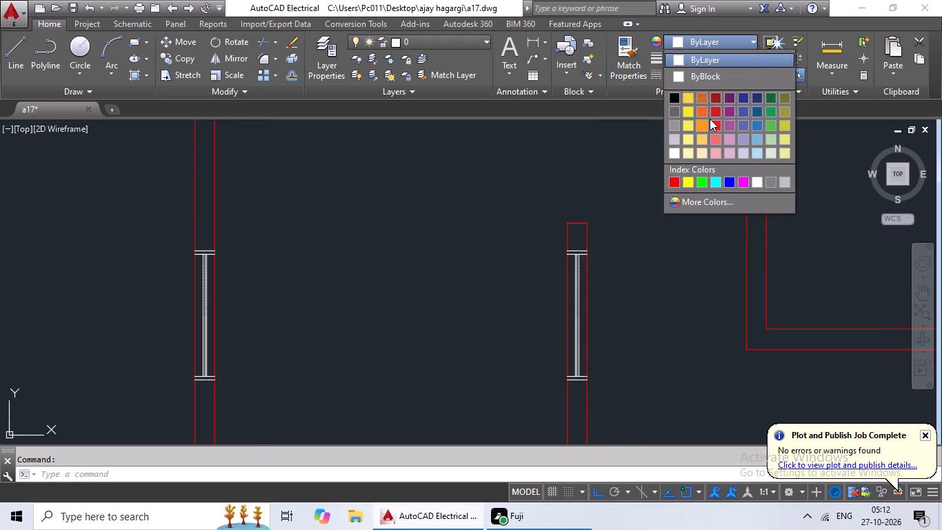
click(710, 119)
scroll(617, 231, down, 2)
key(Escape)
Select the window in the right top room's outer wall.
scroll(629, 209, down, 3)
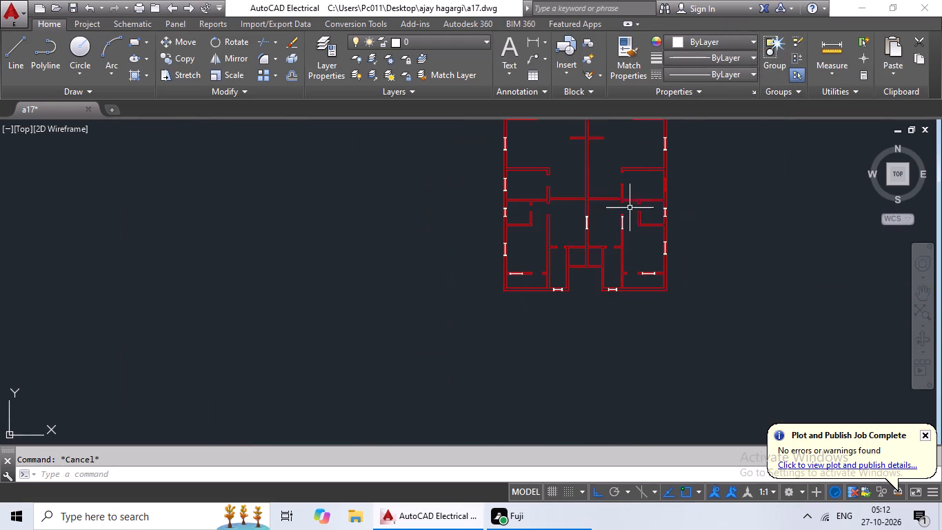
middle_drag(639, 195, 562, 284)
middle_drag(575, 210, 522, 291)
scroll(533, 233, up, 1)
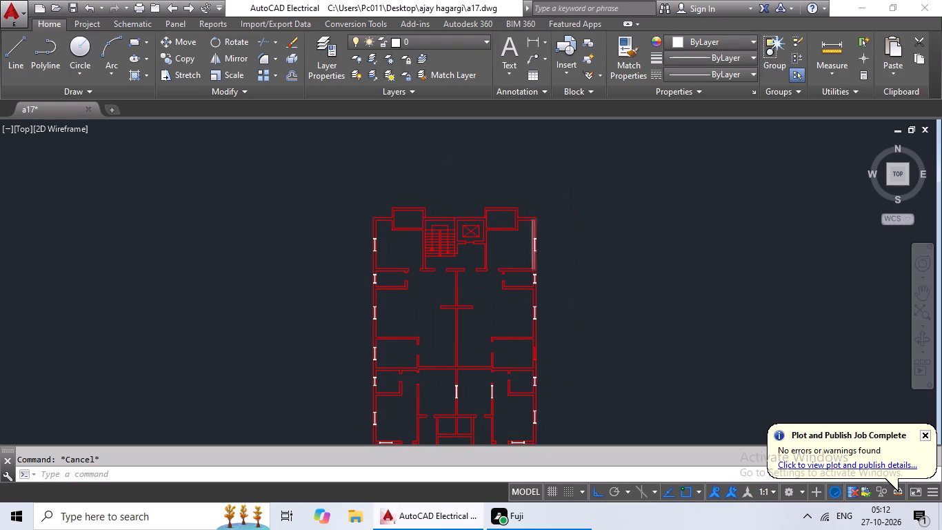
scroll(533, 233, up, 4)
drag(554, 259, 552, 401)
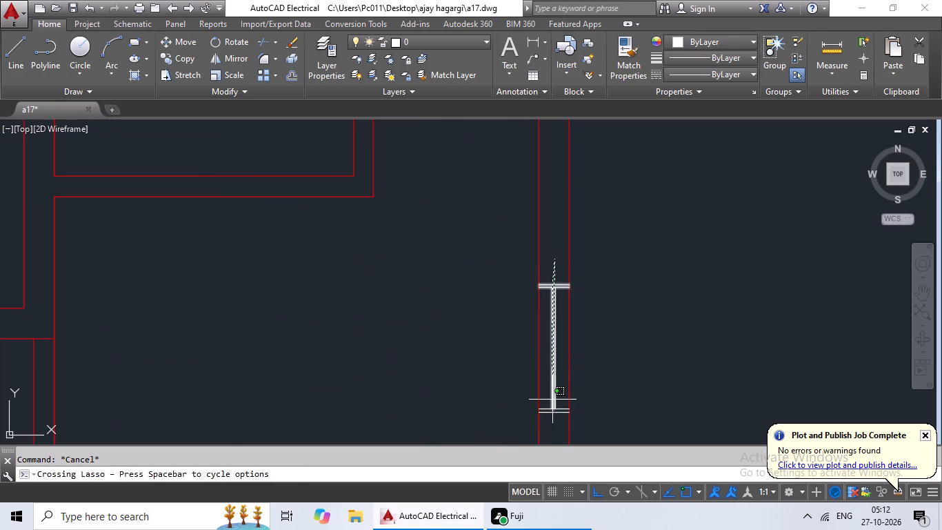
drag(552, 401, 561, 431)
Add the window in the left top room's outer wall to the selection.
scroll(553, 268, down, 2)
scroll(426, 295, down, 3)
middle_drag(425, 295, 503, 266)
scroll(378, 282, up, 2)
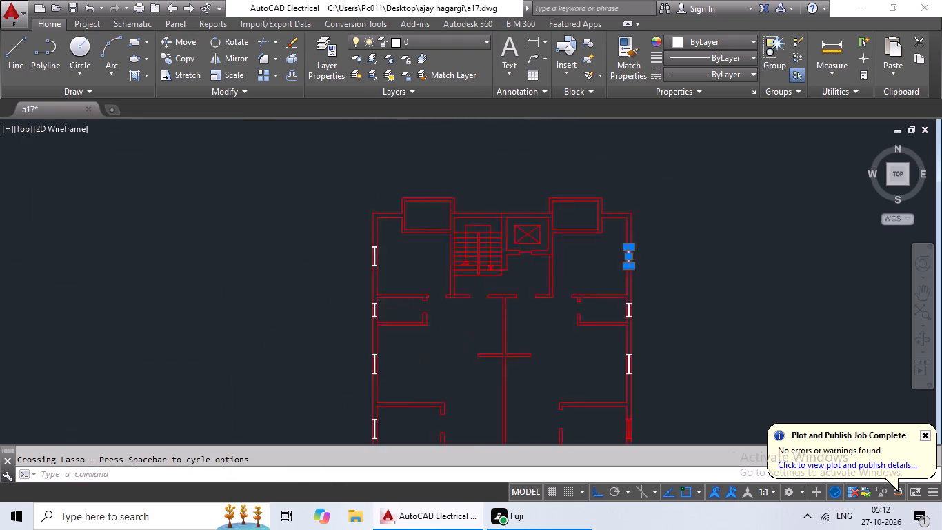
scroll(378, 282, up, 1)
middle_drag(368, 237, 367, 264)
scroll(357, 227, up, 3)
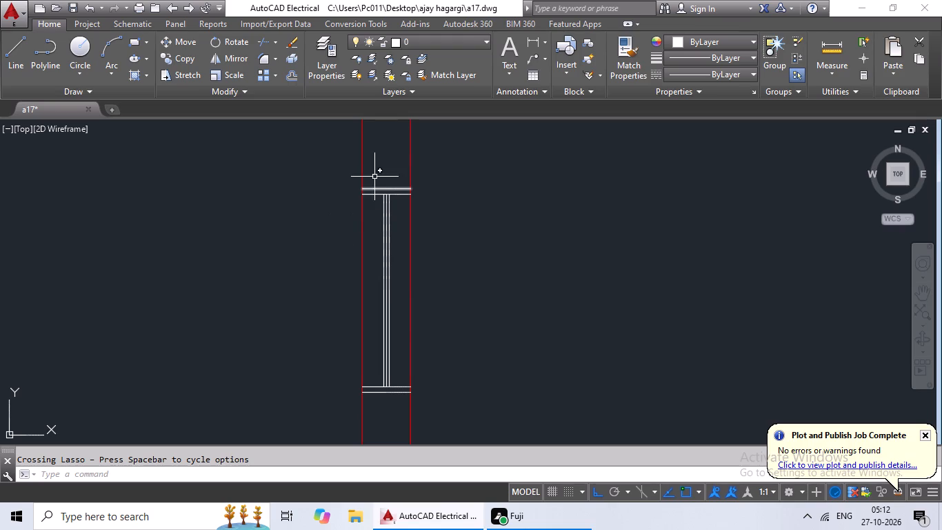
drag(392, 153, 394, 391)
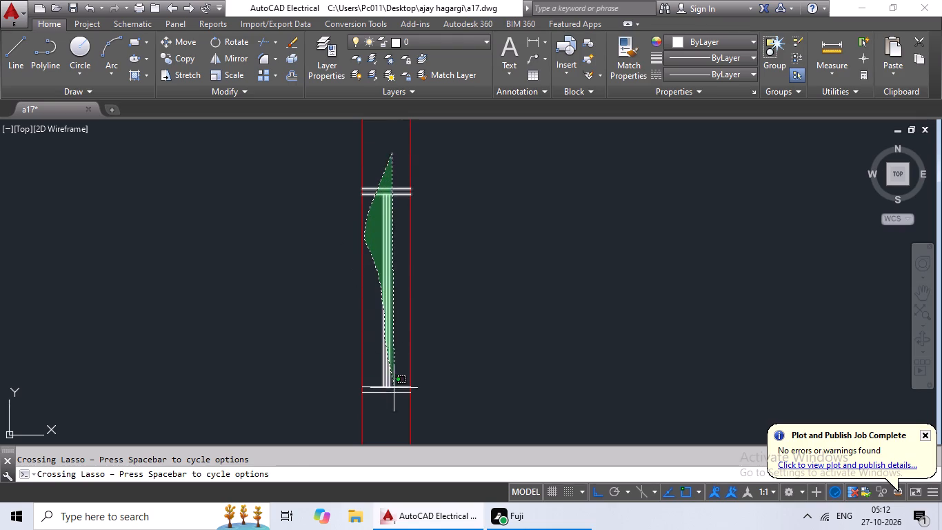
drag(394, 391, 376, 431)
Add the window in the right half's upper small room to the selection.
scroll(472, 352, down, 4)
middle_drag(503, 350, 373, 297)
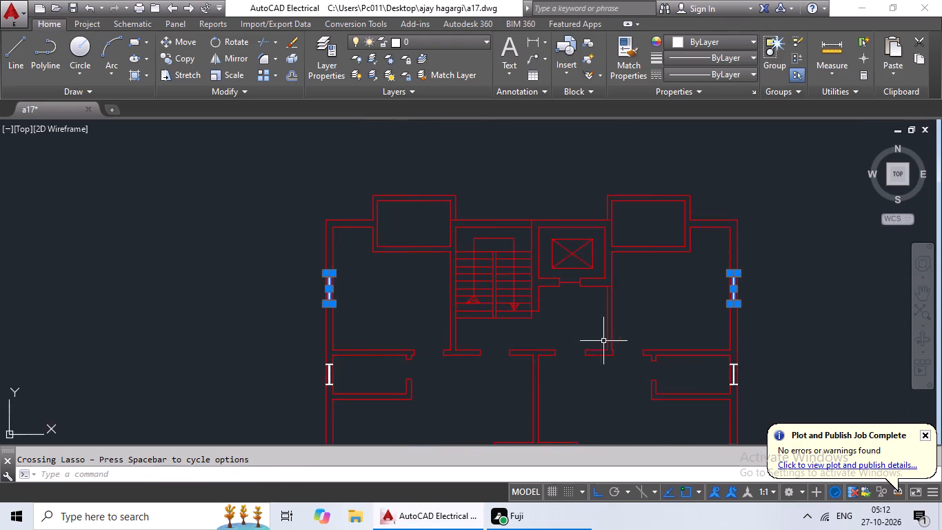
scroll(604, 341, down, 1)
middle_drag(559, 311, 359, 232)
scroll(487, 296, up, 4)
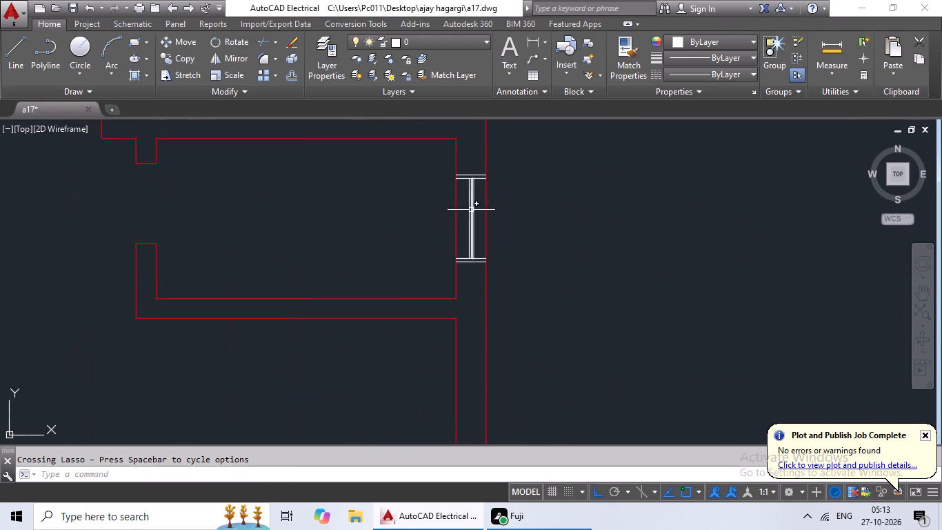
drag(470, 165, 468, 280)
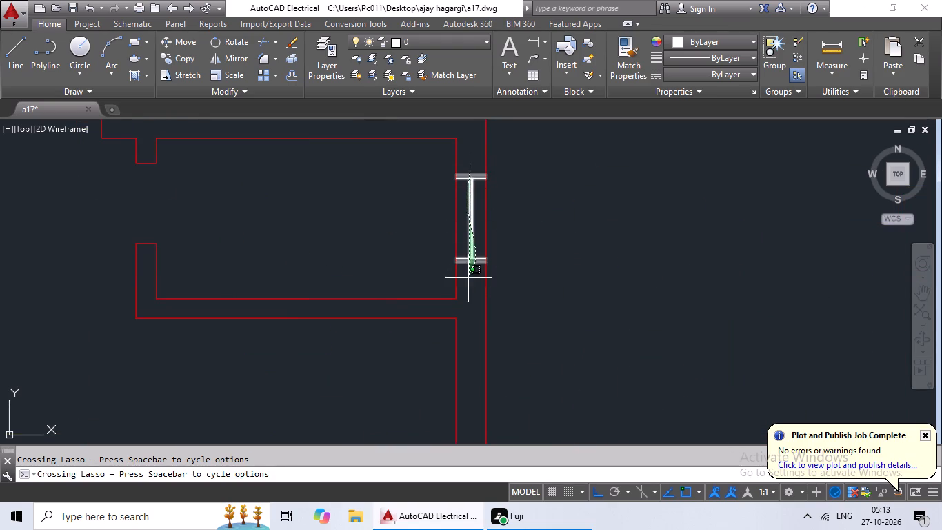
drag(468, 280, 464, 288)
Add the window in the left half's upper small room to the selection.
scroll(464, 288, down, 2)
middle_drag(393, 278, 510, 242)
middle_drag(323, 291, 625, 225)
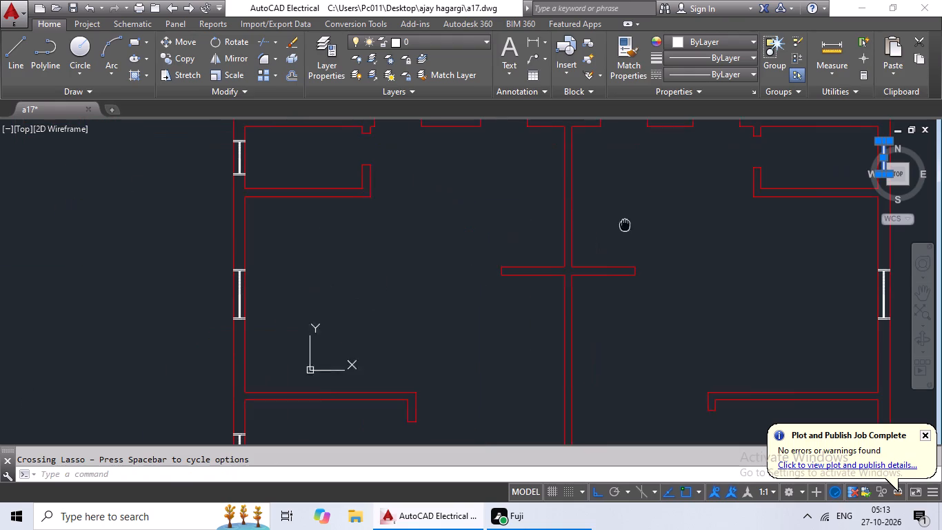
scroll(239, 144, up, 4)
middle_drag(239, 143, 241, 210)
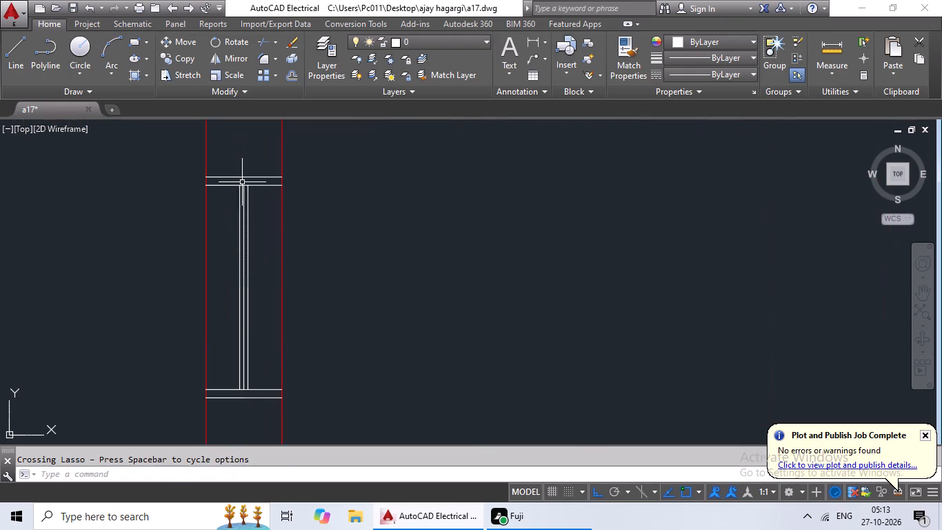
drag(248, 164, 250, 411)
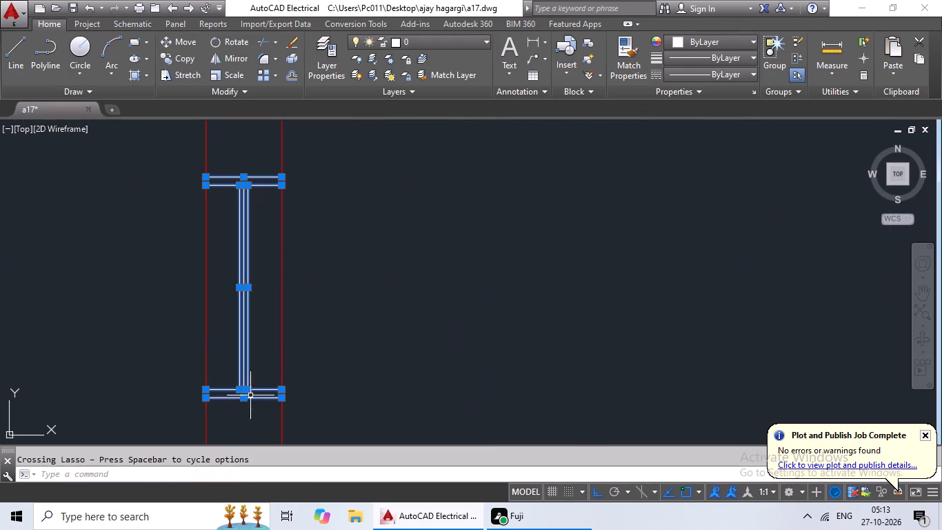
Add the window in the left large room's outer wall to the selection.
scroll(322, 328, down, 4)
middle_drag(376, 324, 385, 186)
scroll(398, 202, down, 2)
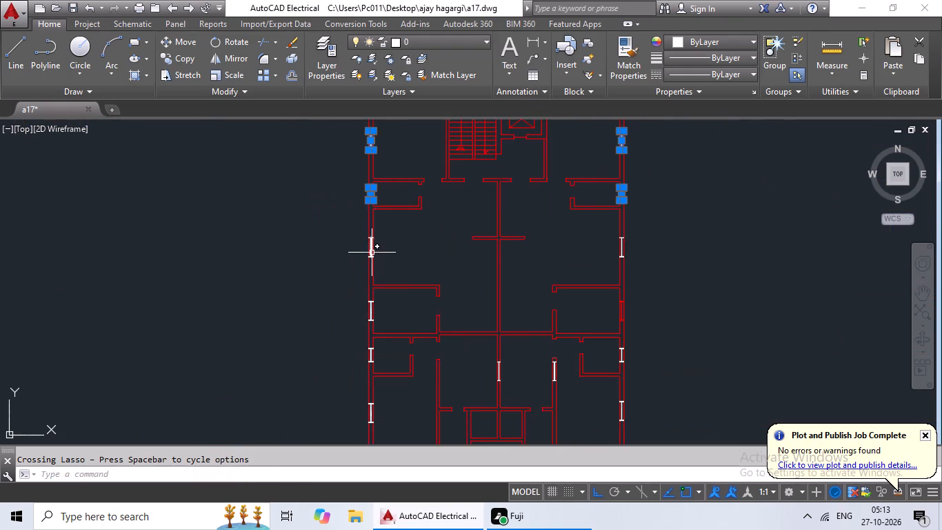
scroll(372, 252, up, 4)
drag(367, 137, 357, 177)
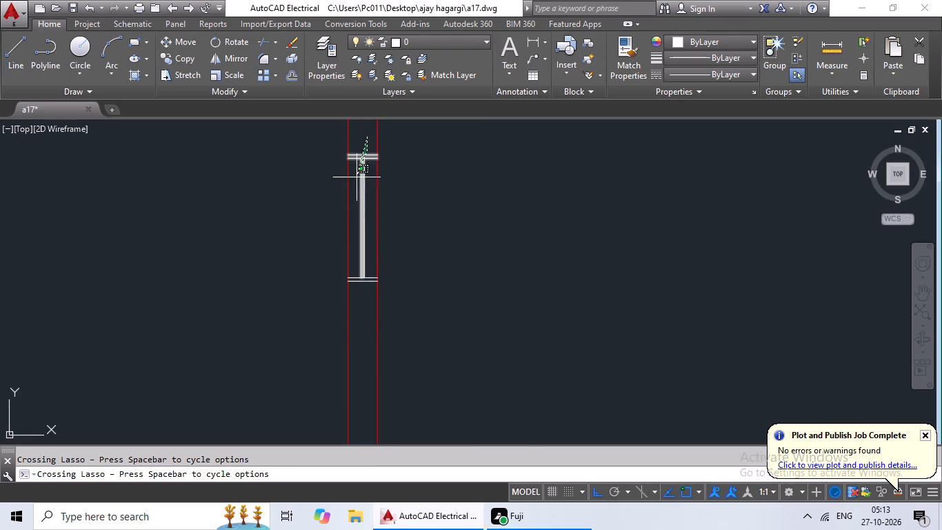
drag(357, 177, 354, 315)
Add the window in the right large room's outer wall to the selection.
scroll(445, 288, down, 4)
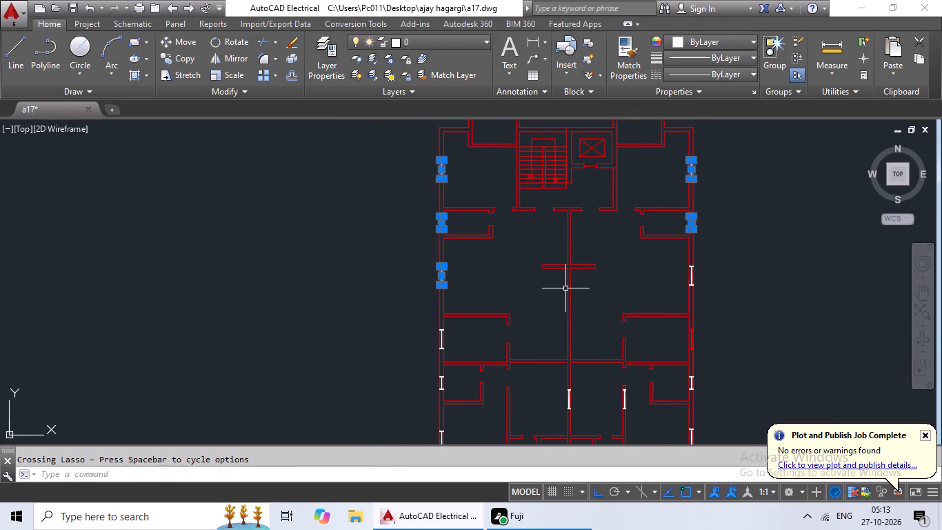
middle_drag(565, 286, 189, 299)
scroll(315, 285, up, 5)
scroll(301, 255, down, 1)
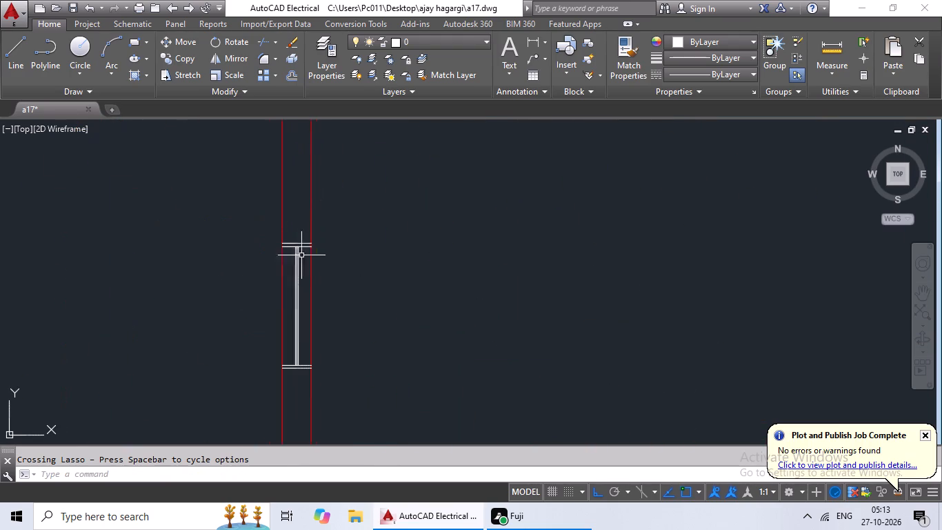
drag(300, 217, 299, 364)
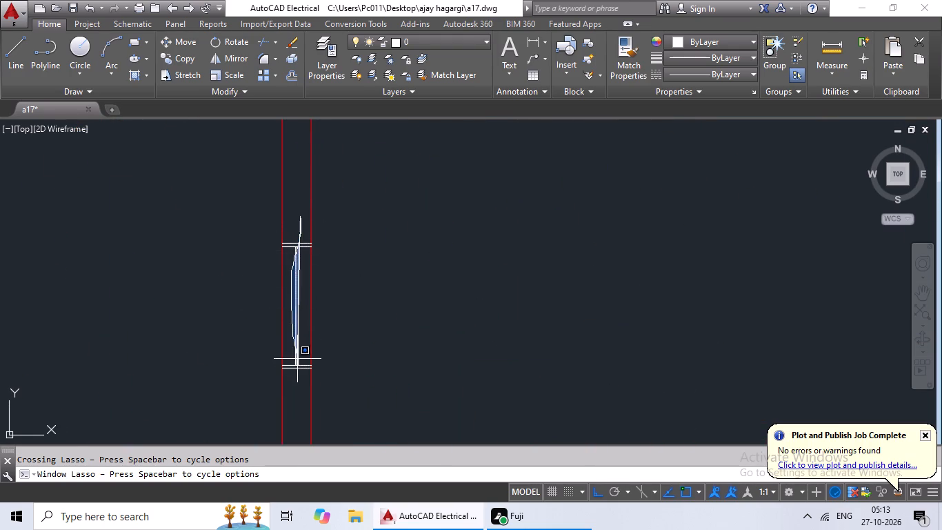
drag(299, 364, 300, 386)
drag(299, 217, 297, 272)
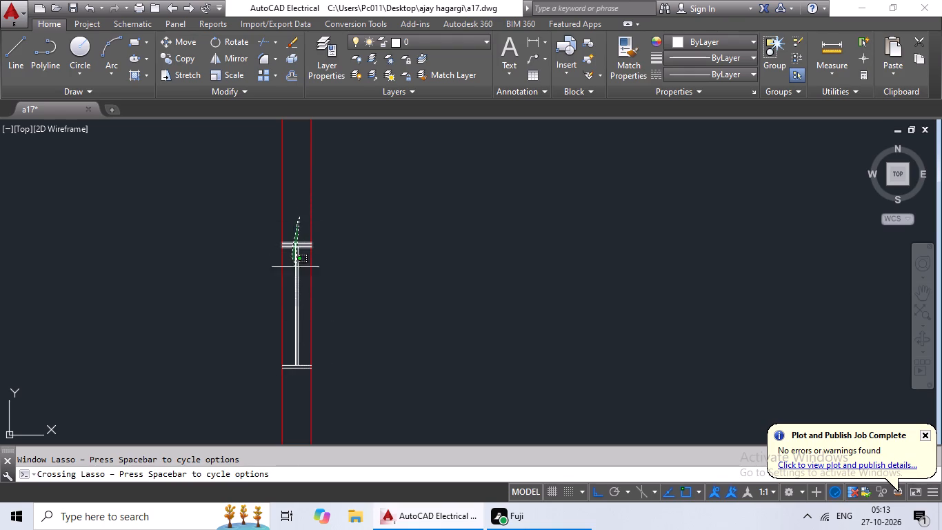
drag(297, 272, 294, 387)
Add the outer-wall window of the left room just below the large room to the selection.
scroll(325, 338, down, 4)
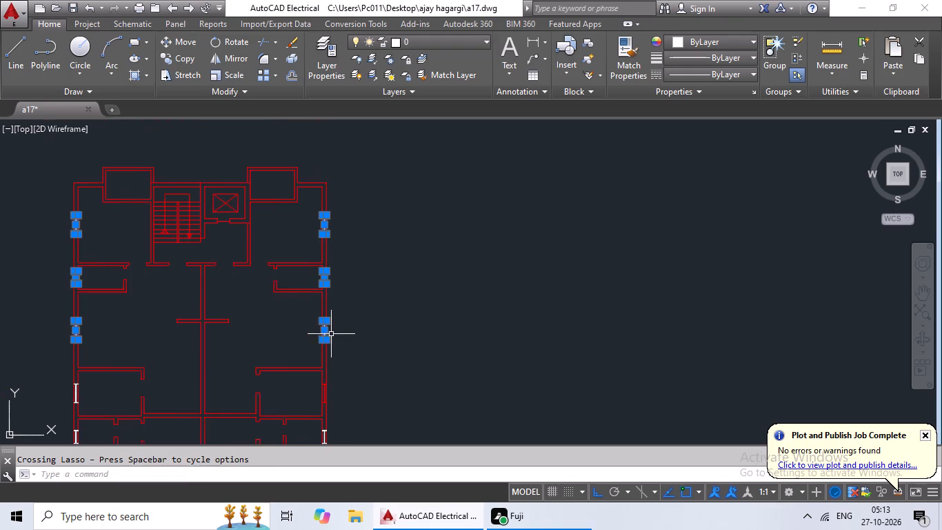
middle_drag(303, 356, 394, 273)
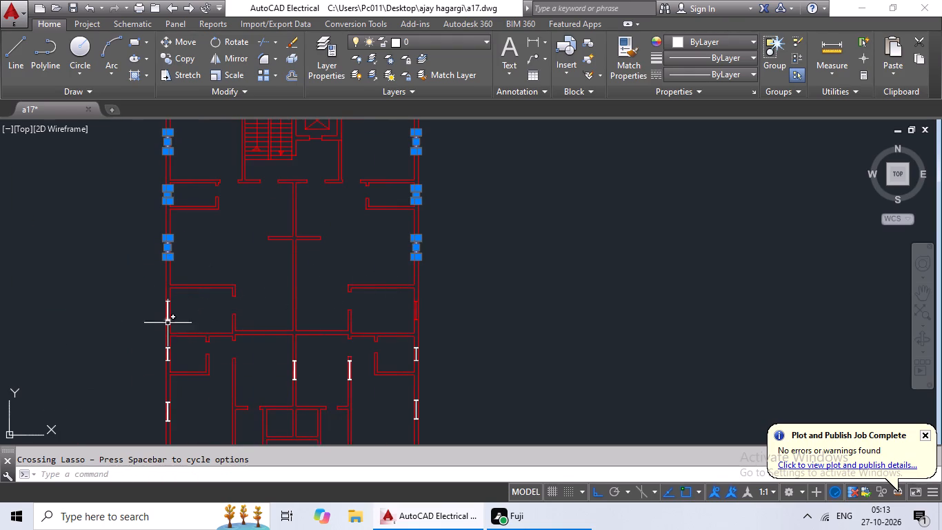
scroll(167, 315, up, 5)
middle_drag(147, 285, 199, 234)
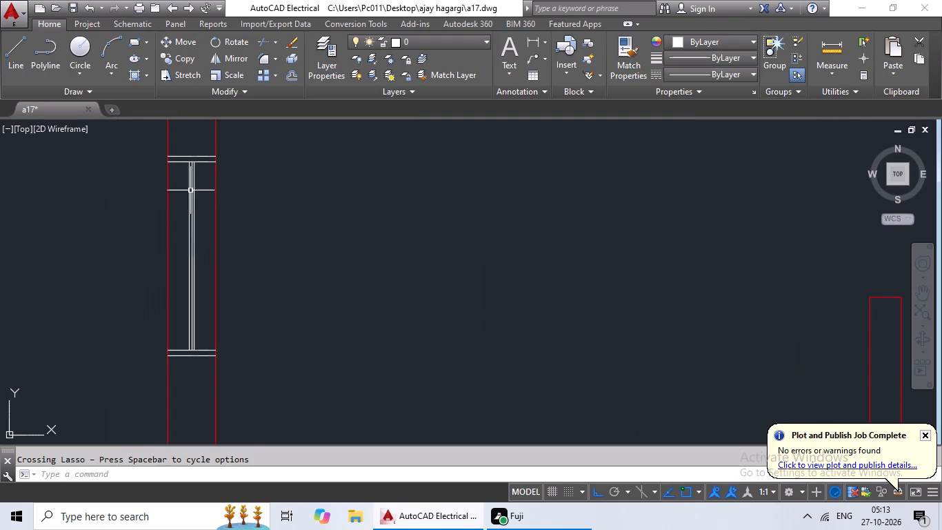
drag(196, 135, 201, 286)
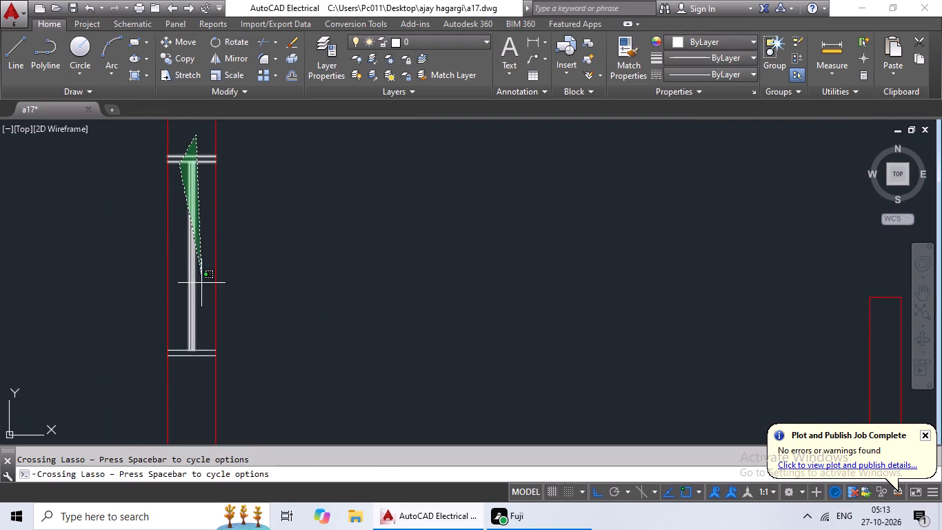
drag(201, 286, 183, 370)
Add the window in the right half's lower small room to the selection.
scroll(221, 320, down, 4)
middle_drag(285, 326, 172, 288)
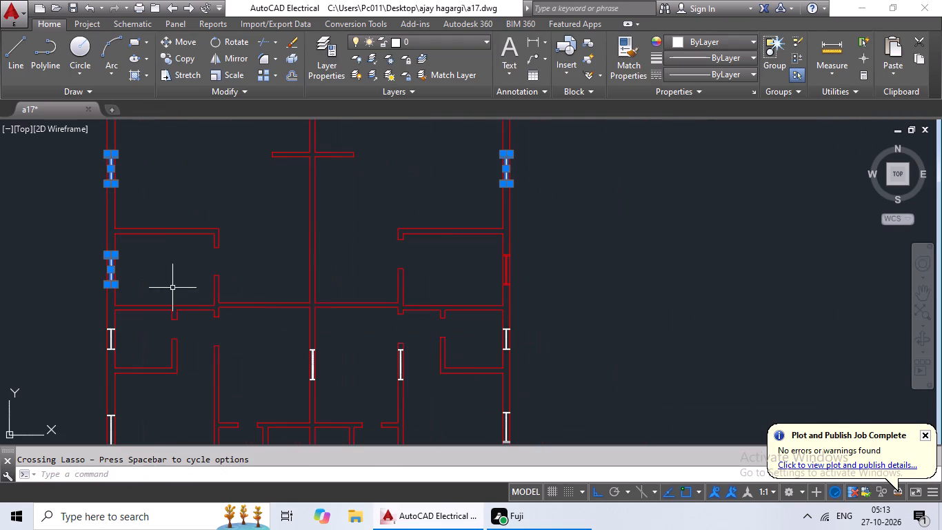
scroll(499, 340, up, 3)
middle_drag(540, 346, 433, 337)
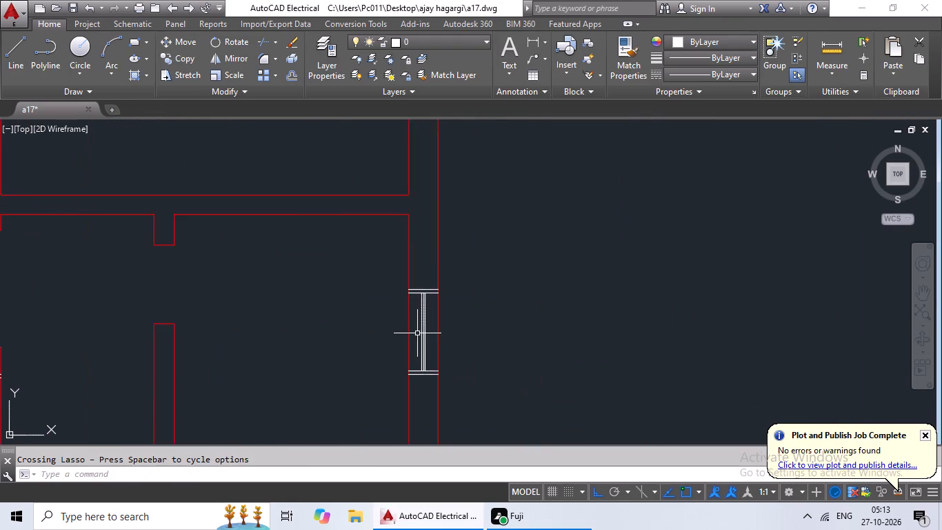
scroll(417, 333, up, 1)
middle_drag(432, 251, 436, 181)
drag(437, 170, 433, 177)
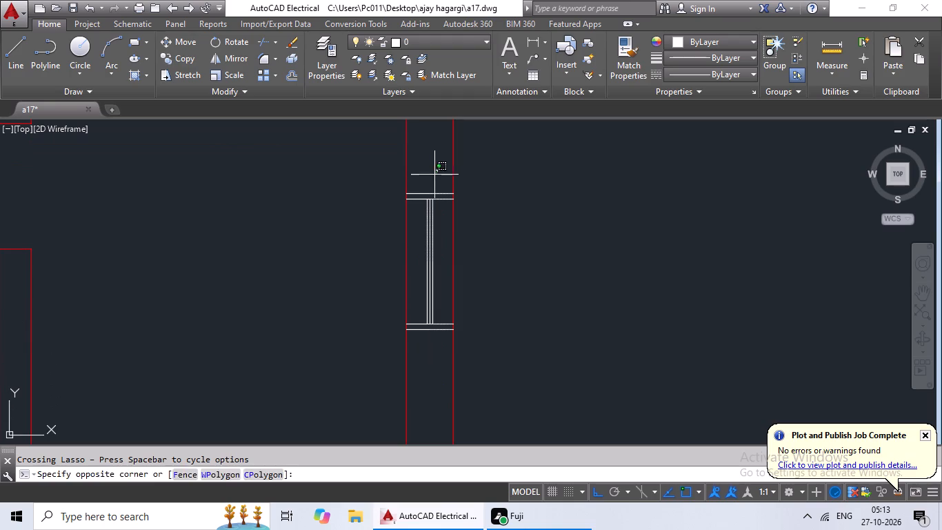
drag(433, 177, 425, 360)
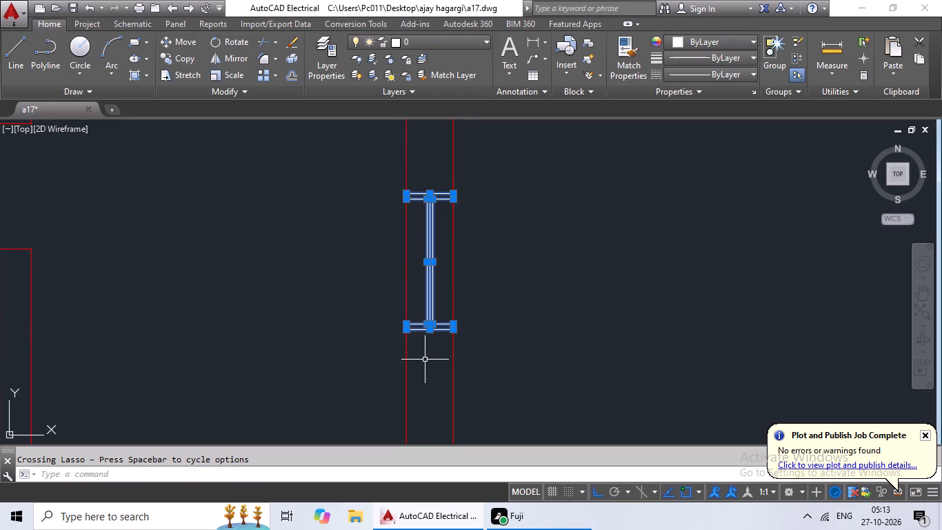
Add the window in the right half's vertical inner wall, beside the lower small room, to the selection.
scroll(383, 328, down, 3)
middle_drag(368, 324, 480, 278)
scroll(340, 308, up, 4)
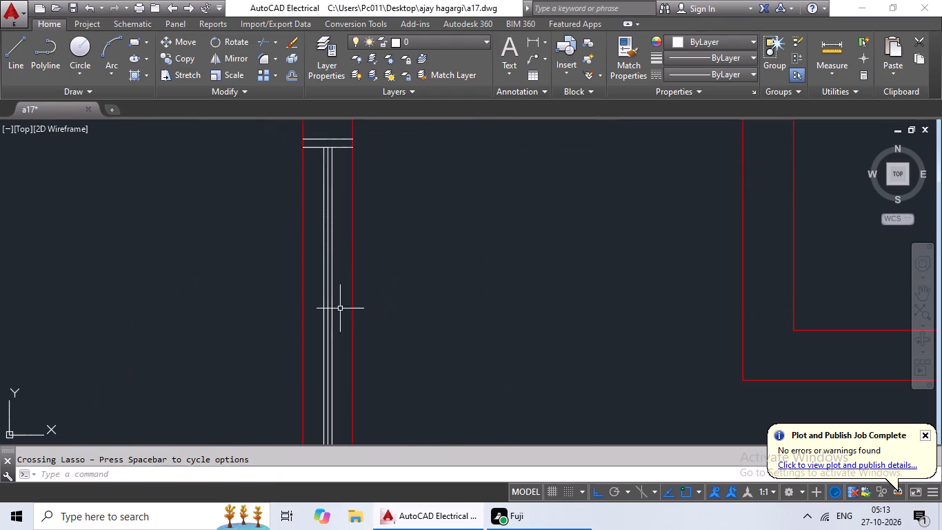
scroll(338, 238, down, 2)
scroll(339, 197, up, 1)
drag(332, 193, 330, 213)
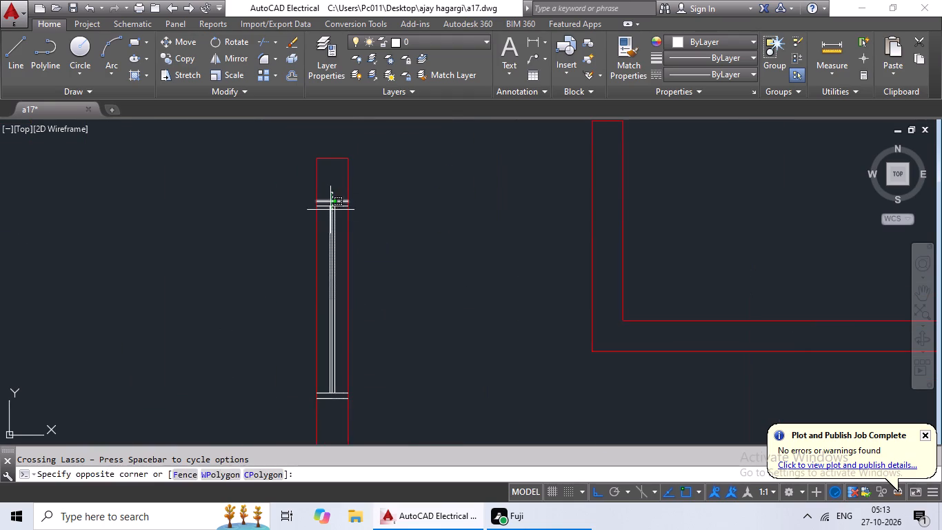
drag(330, 213, 329, 414)
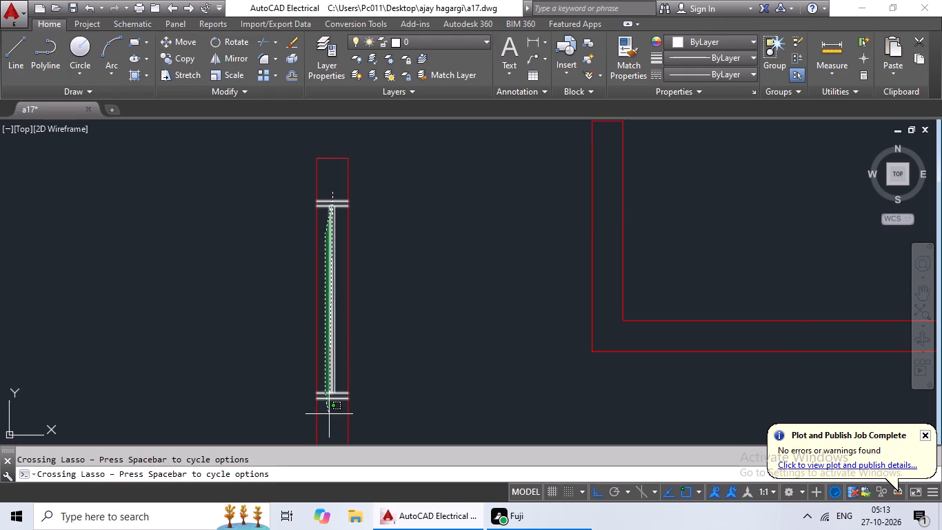
drag(329, 414, 340, 400)
Add the window in the central wall dividing the two halves to the selection.
scroll(343, 359, down, 2)
middle_drag(314, 347, 403, 311)
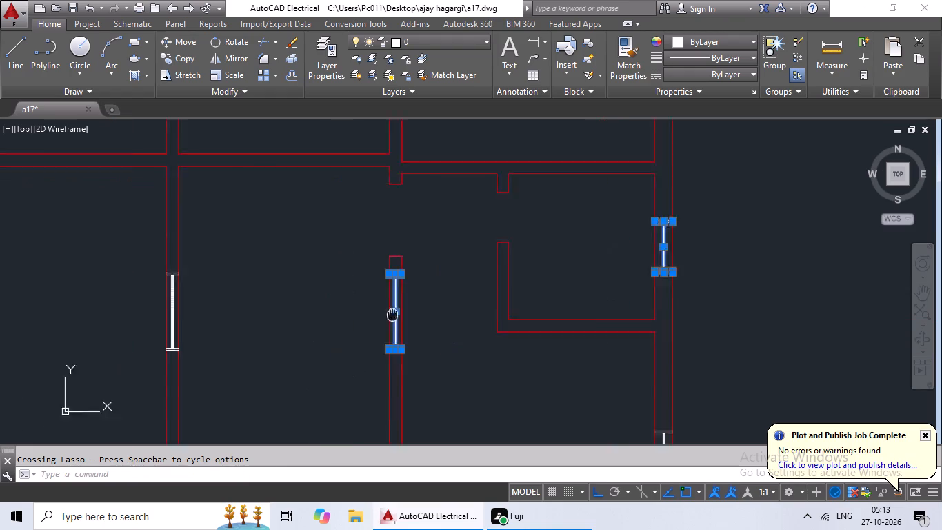
middle_drag(403, 311, 487, 277)
scroll(296, 268, up, 2)
drag(284, 137, 270, 364)
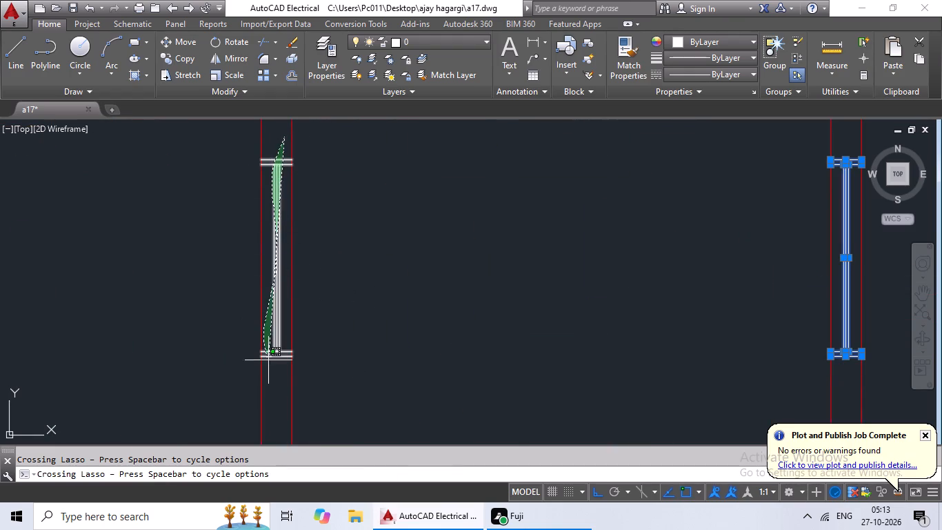
drag(270, 364, 285, 367)
Add the window in the left half's lower small room to the selection.
scroll(279, 336, down, 3)
middle_drag(214, 327, 480, 219)
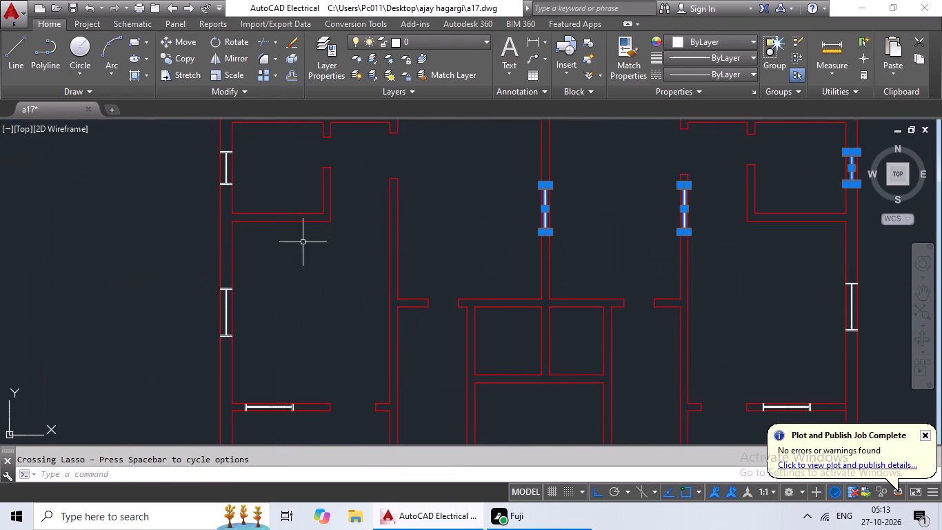
scroll(237, 150, up, 4)
drag(181, 144, 170, 198)
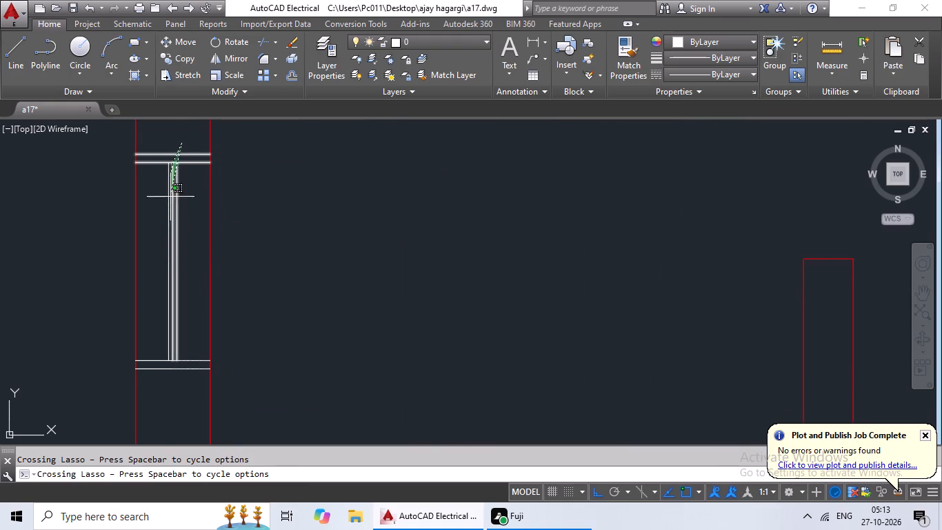
drag(170, 198, 177, 384)
Add the window in the outer wall of the left room below the lower small room to the selection.
scroll(288, 297, down, 2)
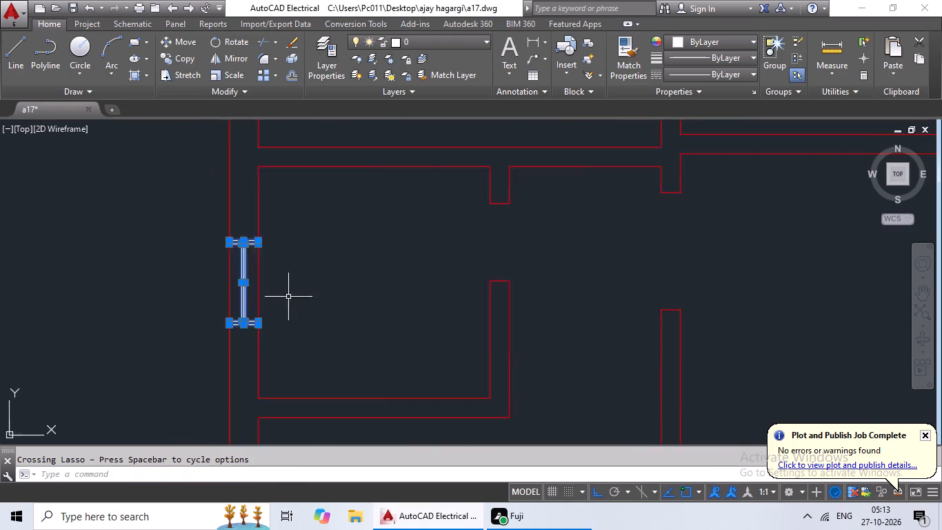
scroll(288, 297, down, 3)
middle_drag(325, 221, 363, 121)
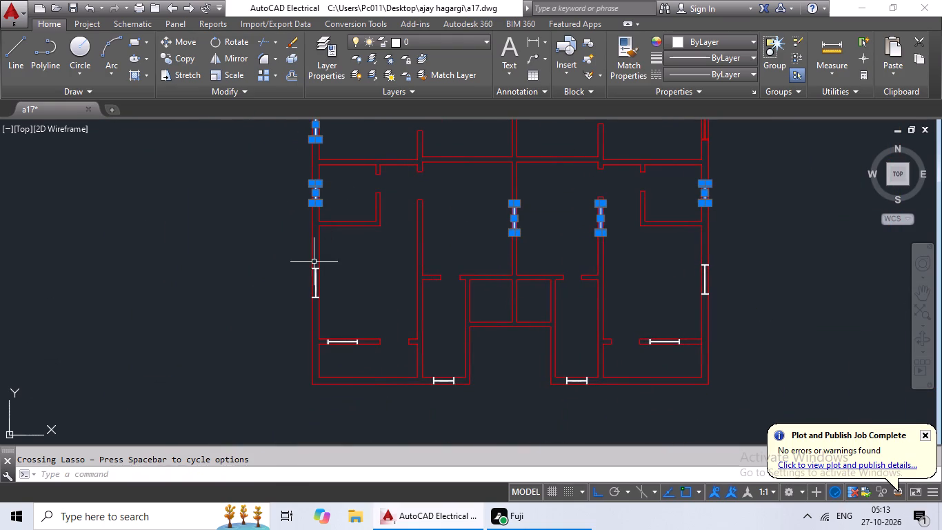
scroll(315, 295, up, 5)
scroll(312, 220, down, 2)
drag(311, 136, 303, 294)
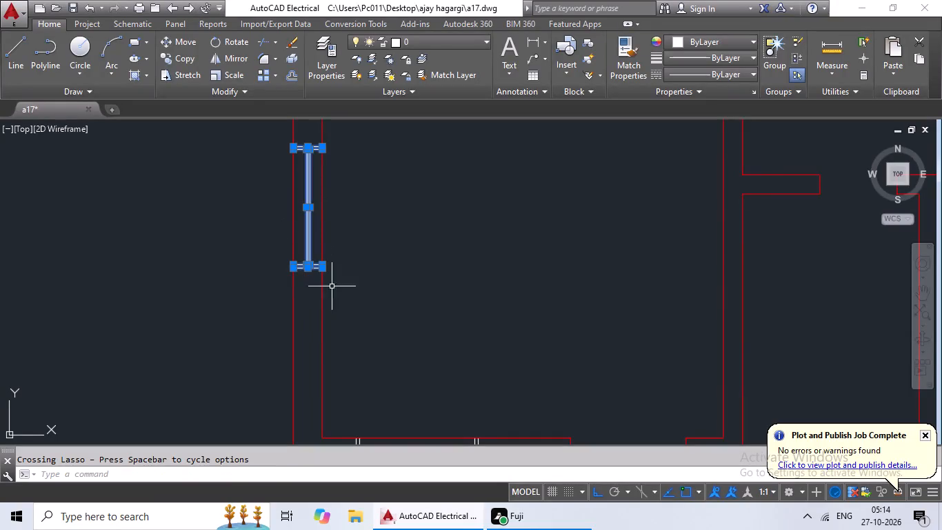
Add the horizontal window between the lower left room and the strip below it to the selection.
scroll(415, 246, down, 2)
middle_drag(415, 246, 416, 186)
scroll(426, 262, up, 5)
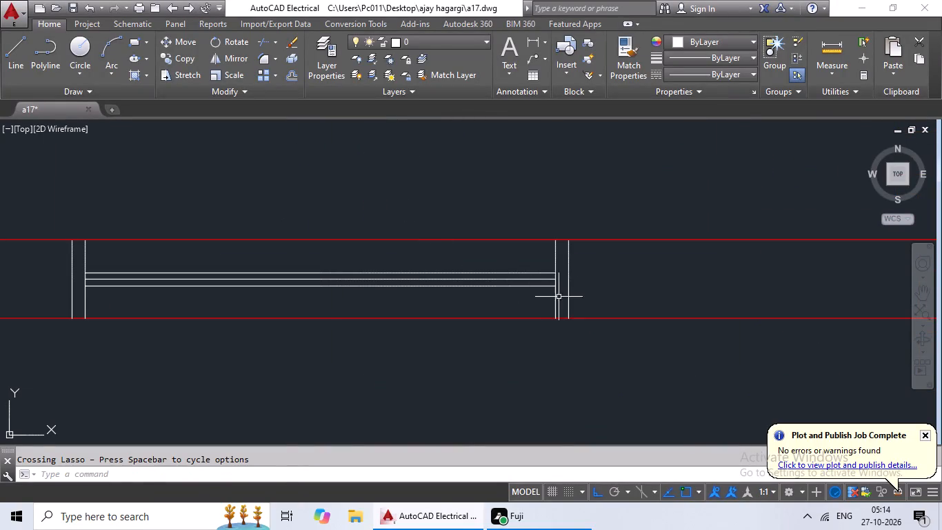
drag(610, 268, 28, 273)
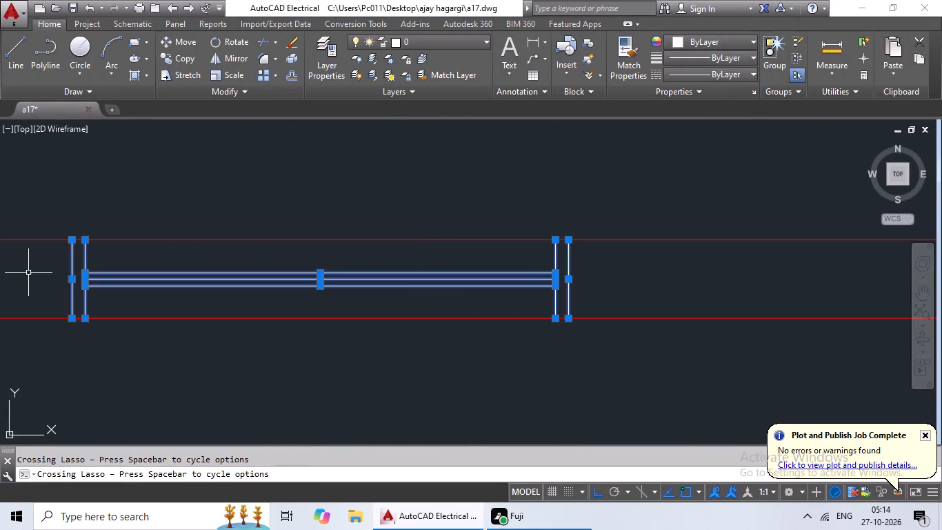
Add the window in the bottom wall of the left half's narrow room to the selection.
scroll(193, 245, down, 4)
middle_drag(506, 305, 274, 258)
scroll(219, 300, up, 5)
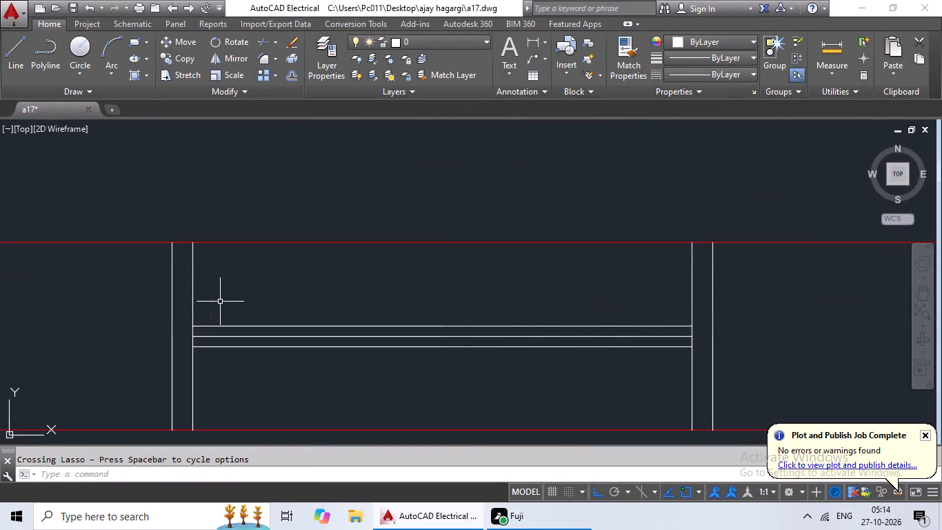
scroll(423, 299, down, 1)
drag(665, 291, 214, 302)
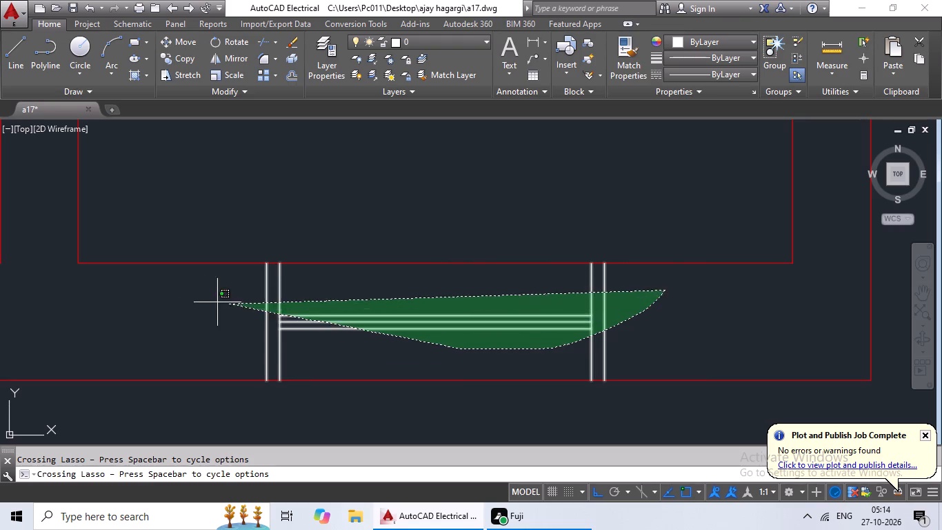
drag(214, 302, 192, 298)
Add all lines of the window in the bottom wall of the right half's narrow room to the selection.
scroll(319, 257, down, 3)
middle_drag(565, 312, 0, 304)
scroll(350, 274, up, 2)
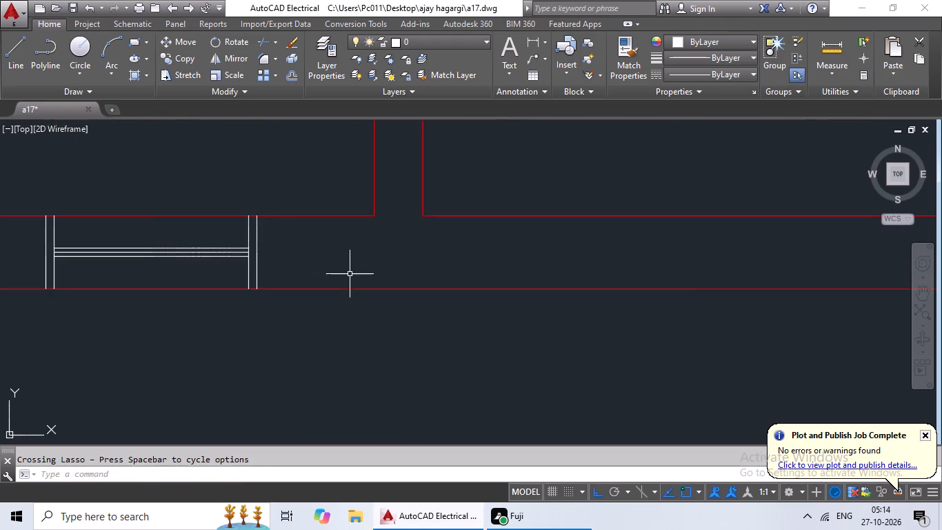
scroll(350, 274, up, 1)
middle_drag(354, 275, 570, 284)
drag(566, 251, 61, 242)
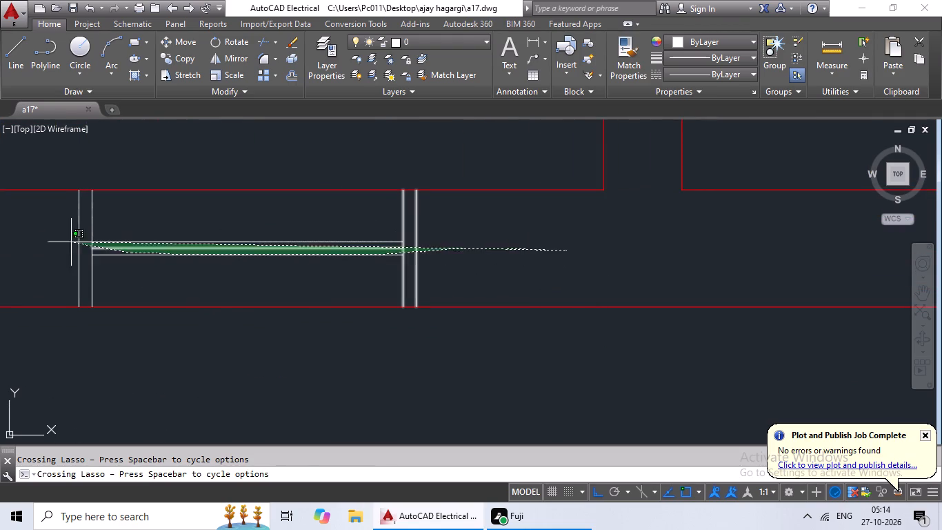
drag(61, 242, 0, 237)
scroll(193, 249, down, 3)
scroll(290, 259, up, 5)
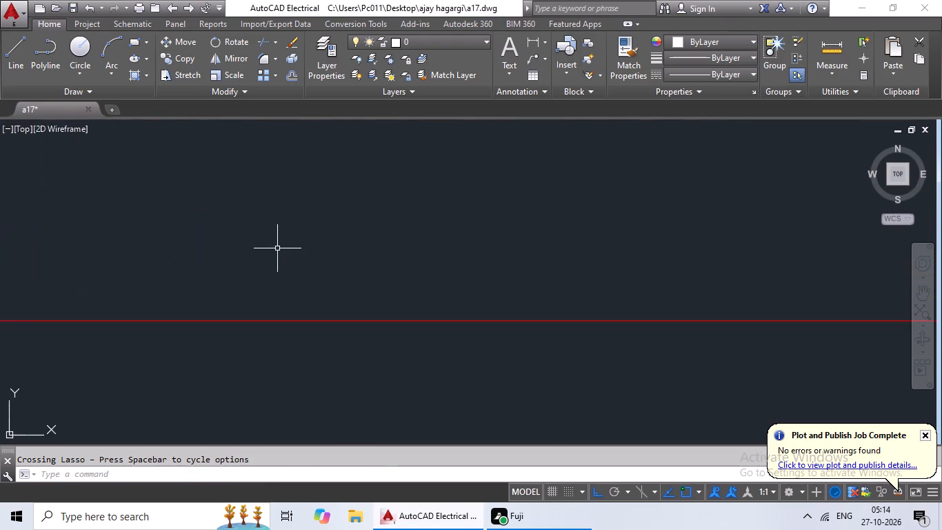
scroll(283, 247, down, 4)
middle_drag(340, 237, 544, 238)
scroll(432, 240, up, 4)
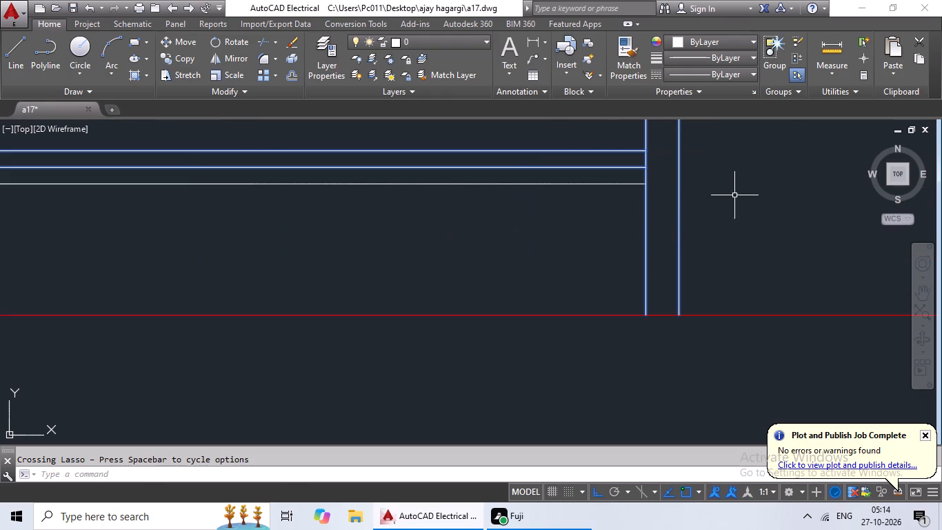
drag(735, 194, 546, 188)
drag(561, 170, 511, 199)
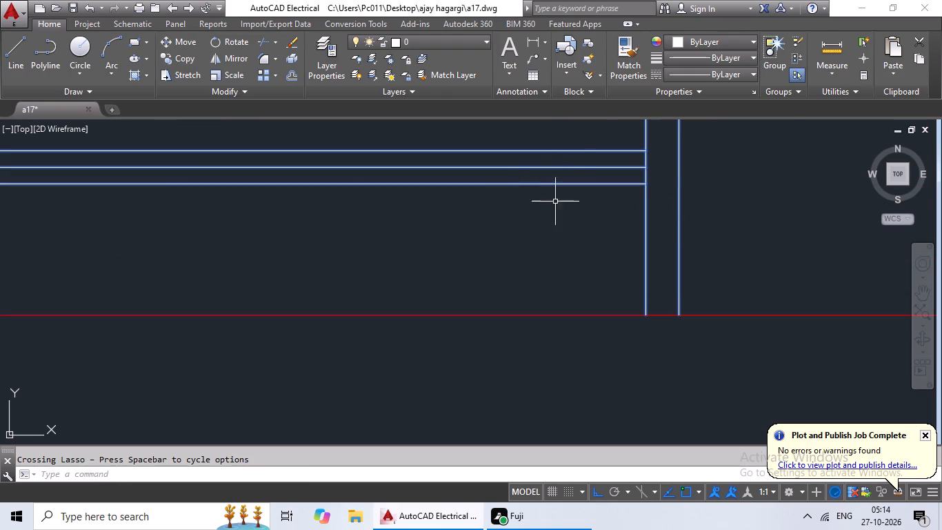
Add the horizontal window between the lower right room and the strip below it to the selection.
scroll(569, 202, down, 3)
middle_drag(675, 190, 181, 236)
scroll(403, 208, down, 2)
middle_drag(466, 233, 352, 298)
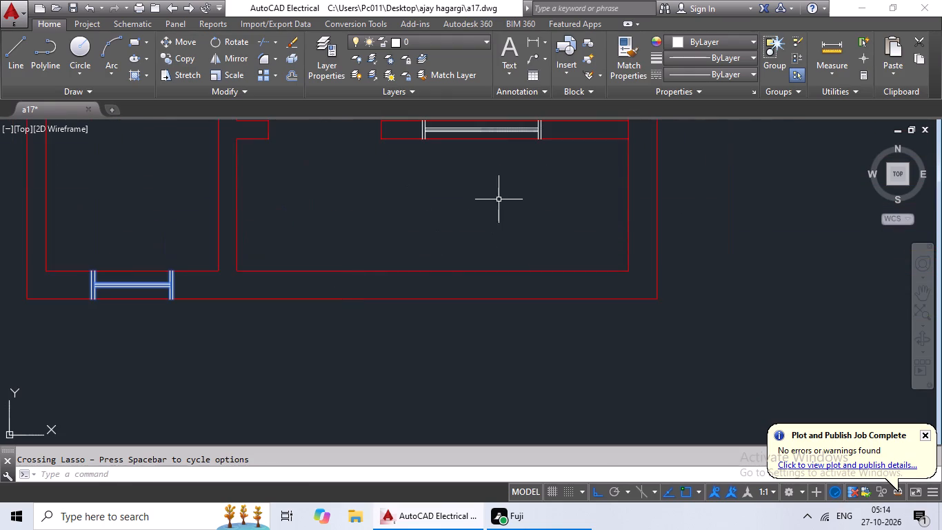
middle_drag(503, 195, 465, 278)
scroll(497, 214, up, 3)
middle_drag(515, 217, 611, 217)
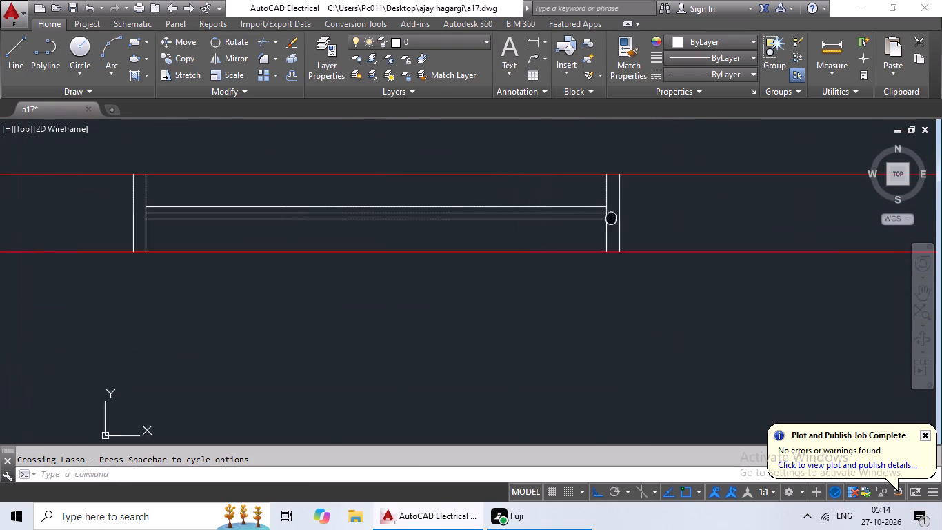
drag(700, 198, 50, 230)
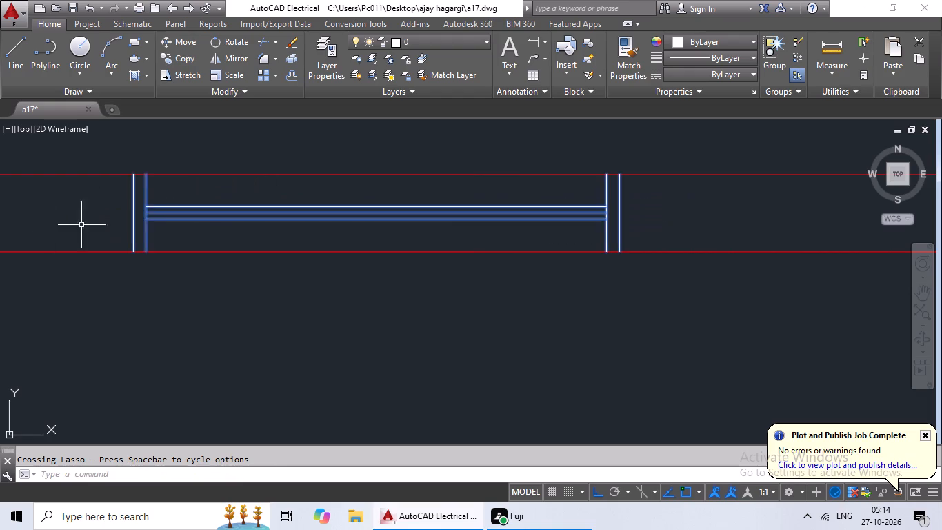
Add all lines of the window in the lower right room's outer wall to the selection.
scroll(192, 204, down, 3)
middle_drag(299, 199, 178, 391)
middle_drag(290, 213, 213, 318)
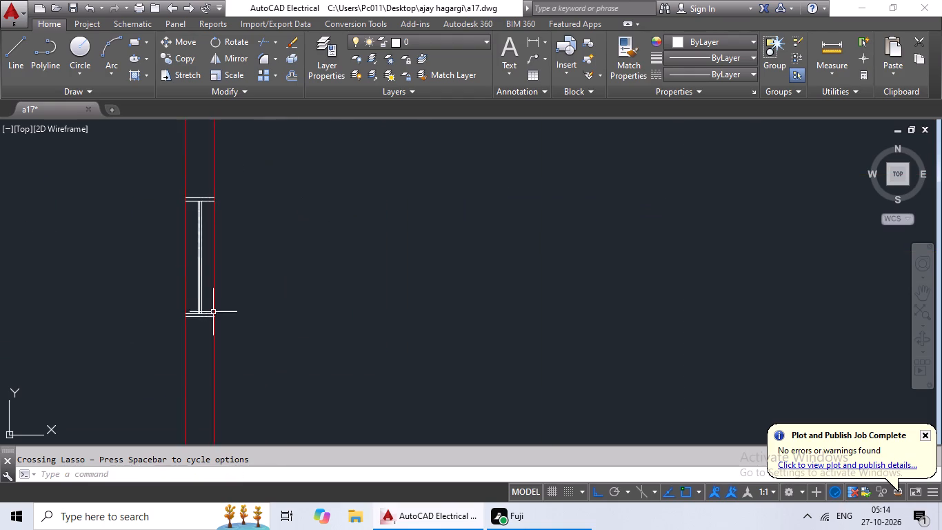
scroll(200, 233, up, 2)
scroll(200, 233, down, 1)
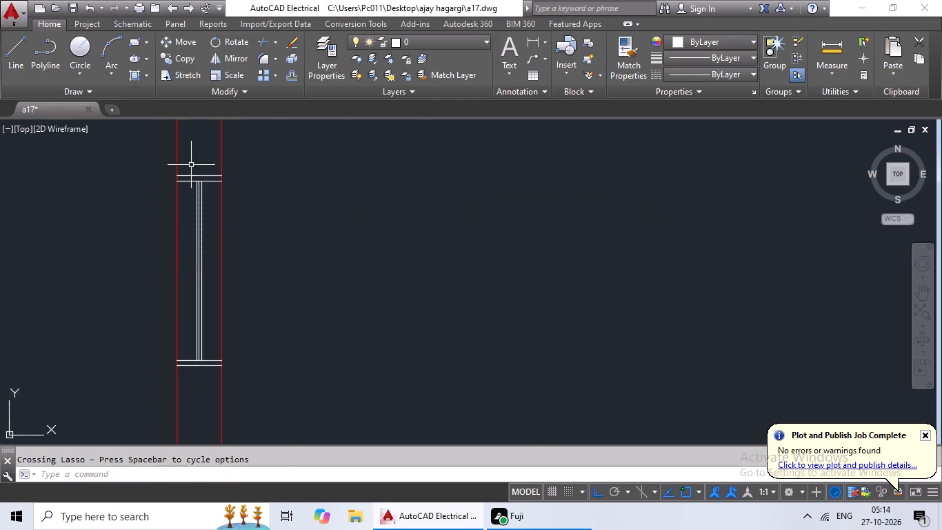
drag(212, 144, 201, 380)
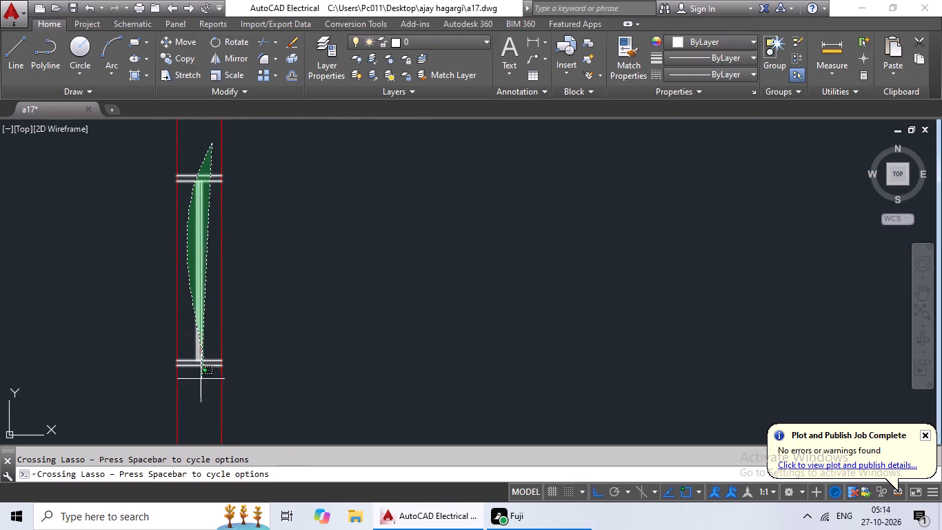
drag(201, 380, 195, 389)
Add the remaining unselected red window in the right outer wall, above the narrow window, to the selection.
scroll(254, 340, down, 3)
middle_drag(232, 238, 207, 335)
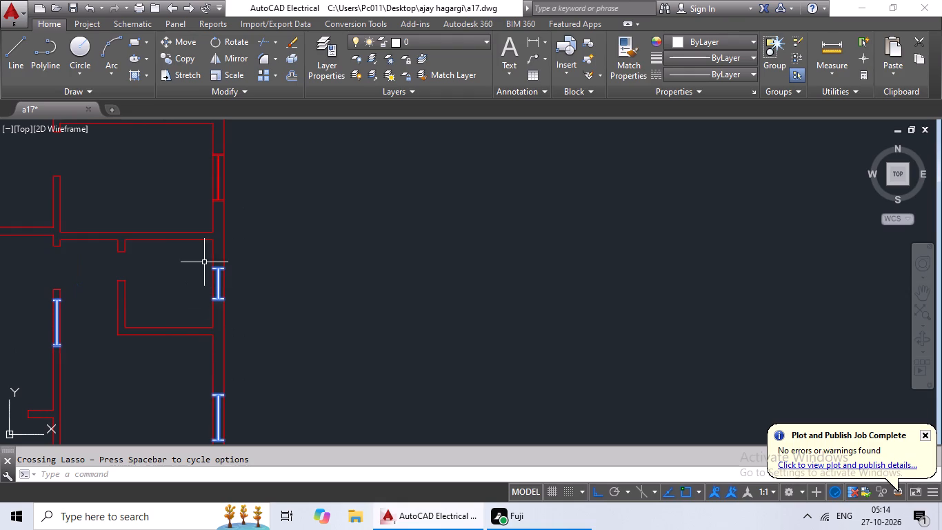
middle_drag(204, 262, 217, 351)
scroll(239, 246, up, 3)
drag(207, 215, 207, 217)
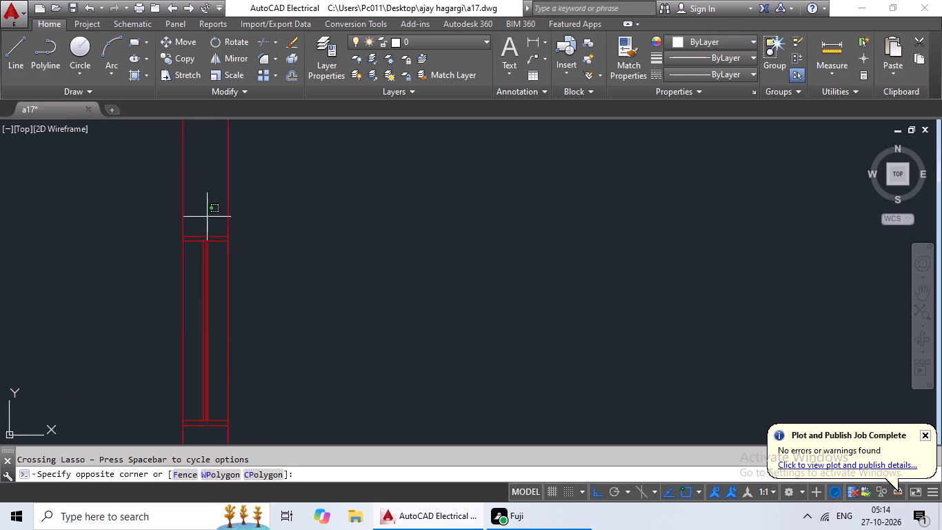
drag(207, 217, 205, 436)
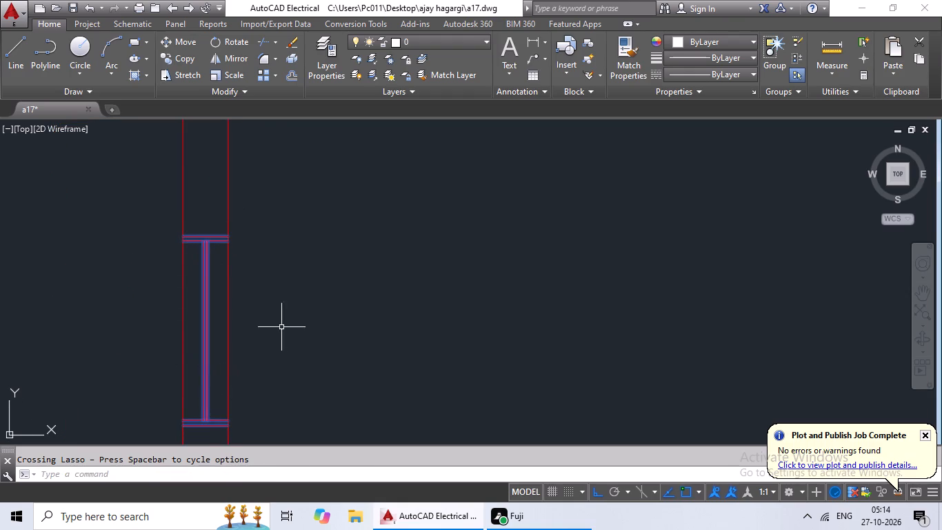
Set the colour of all selected windows to yellow 241,235,31 and clear the selection.
scroll(308, 300, down, 6)
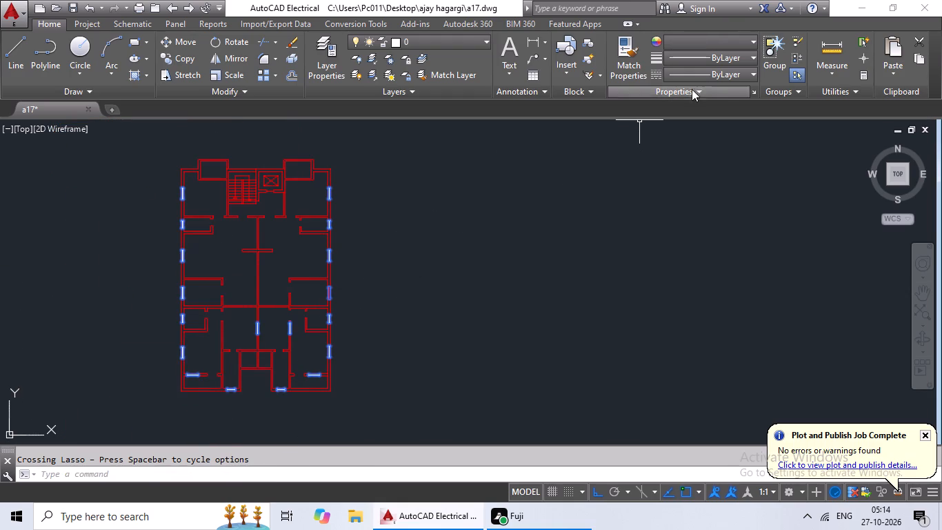
click(754, 37)
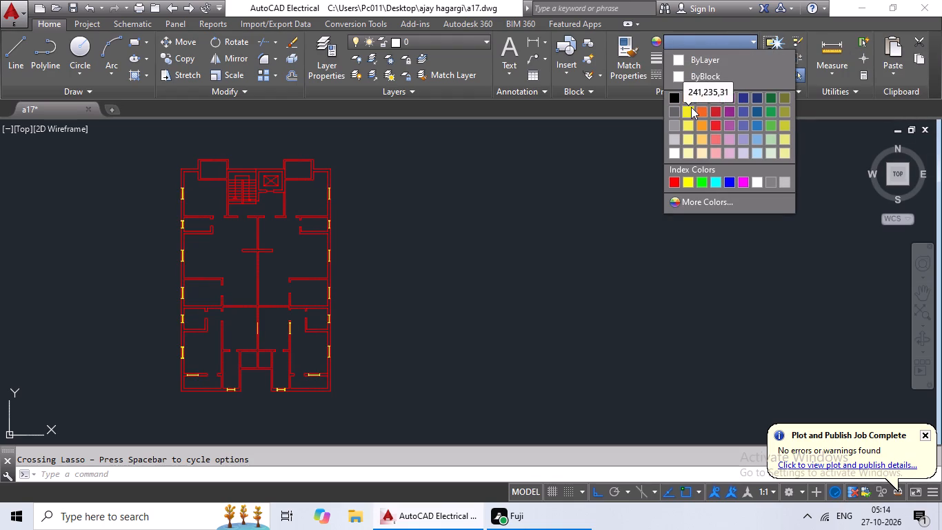
drag(691, 108, 691, 118)
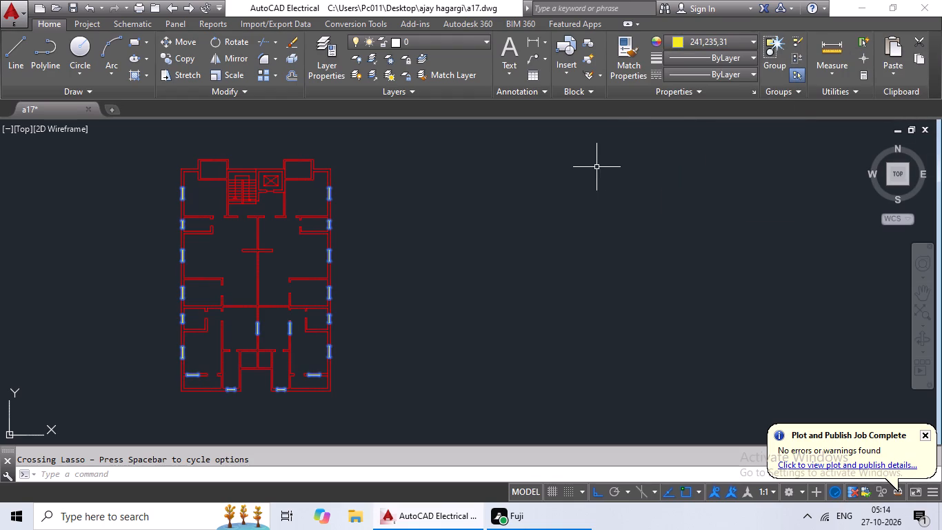
key(Escape)
Insert four Door - Metric blocks from the tool palettes into the empty space right of the floor plan.
middle_drag(365, 251, 437, 252)
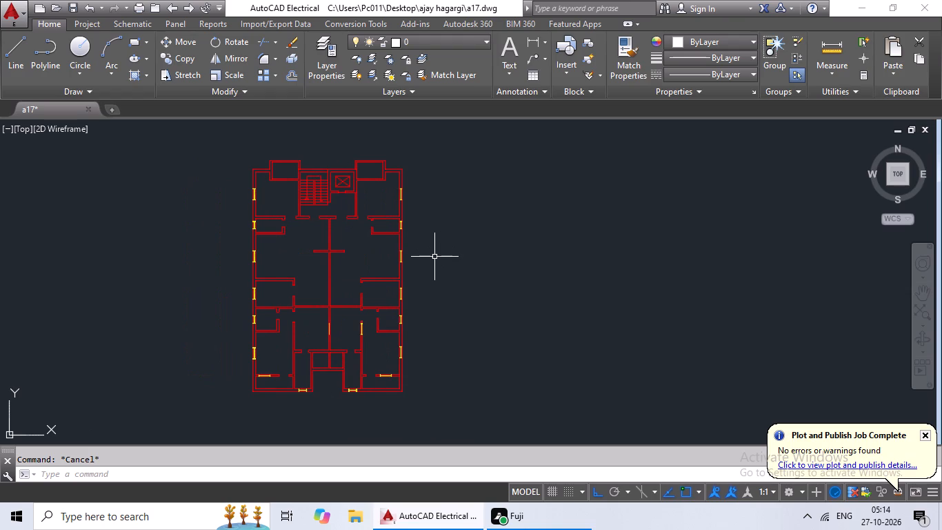
text(tp)
key(space)
key(space)
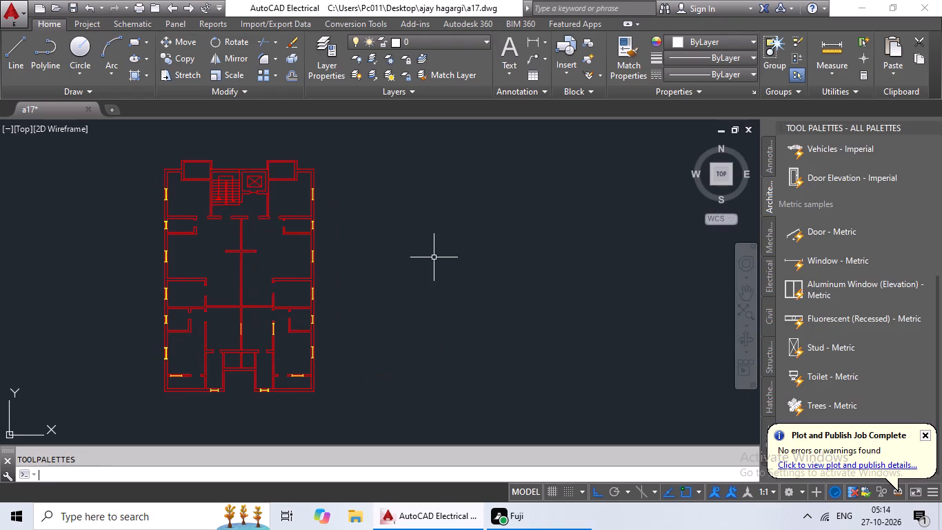
double_click(845, 233)
click(484, 270)
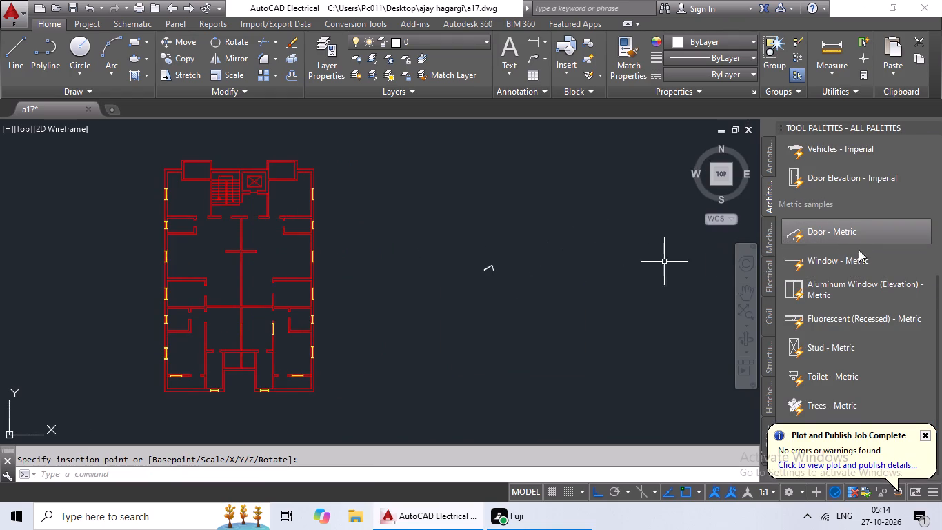
double_click(865, 235)
click(445, 323)
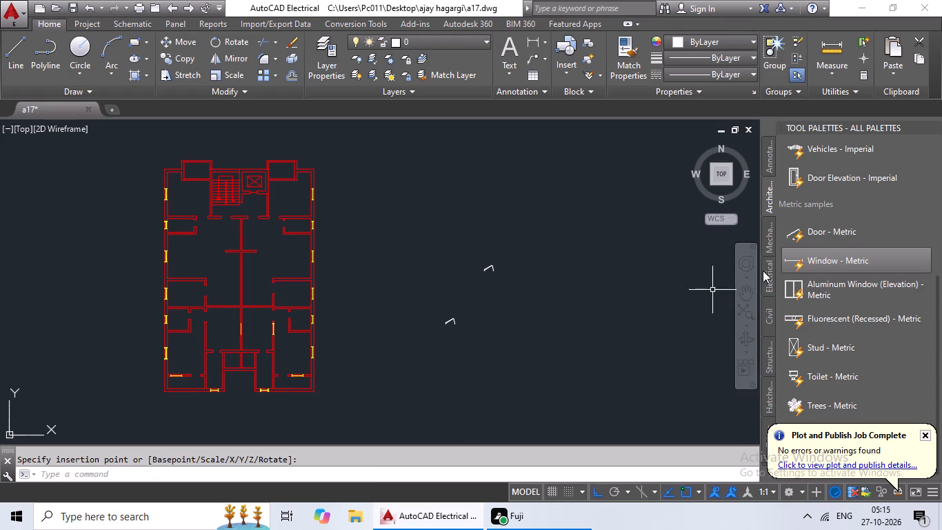
double_click(835, 227)
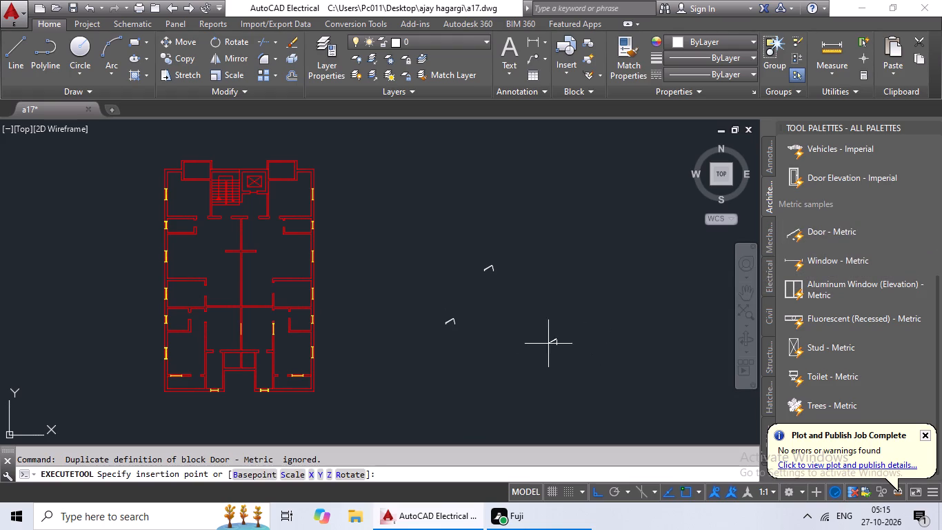
click(548, 344)
click(843, 226)
drag(843, 226, 836, 230)
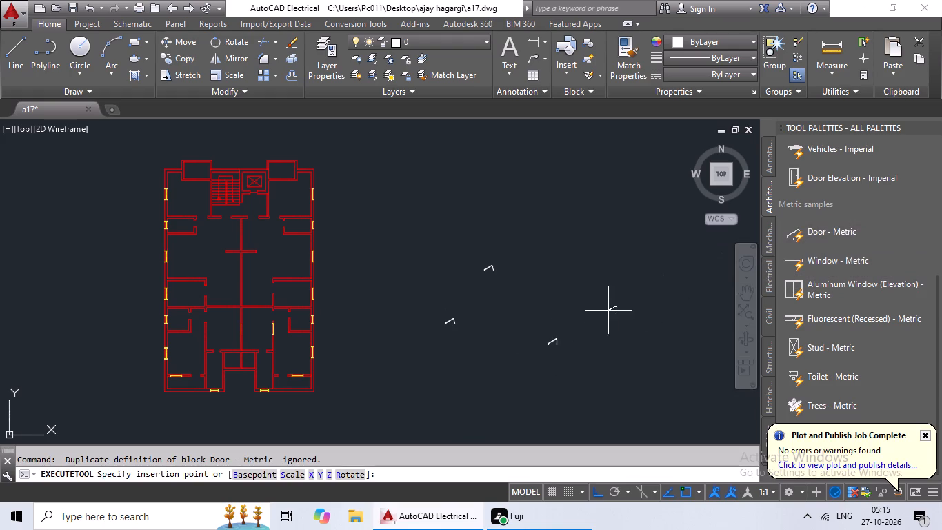
click(607, 310)
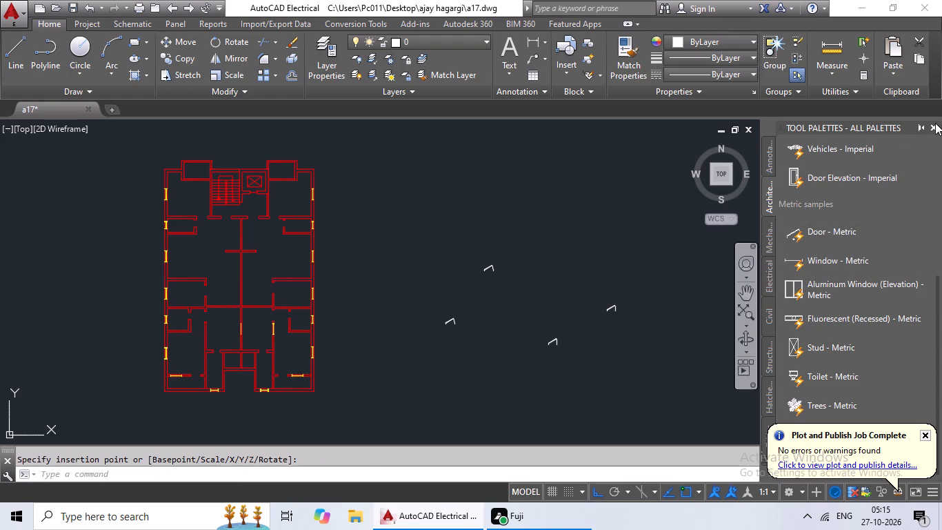
click(935, 123)
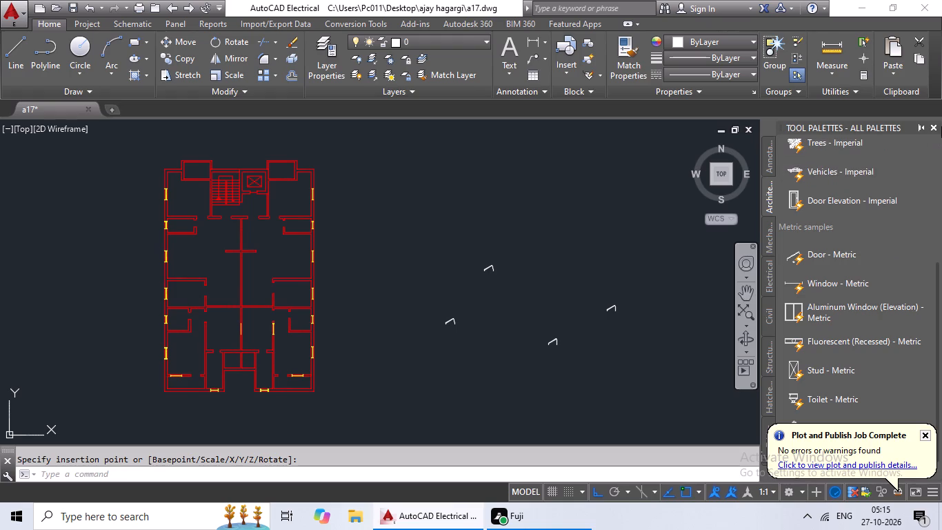
click(934, 126)
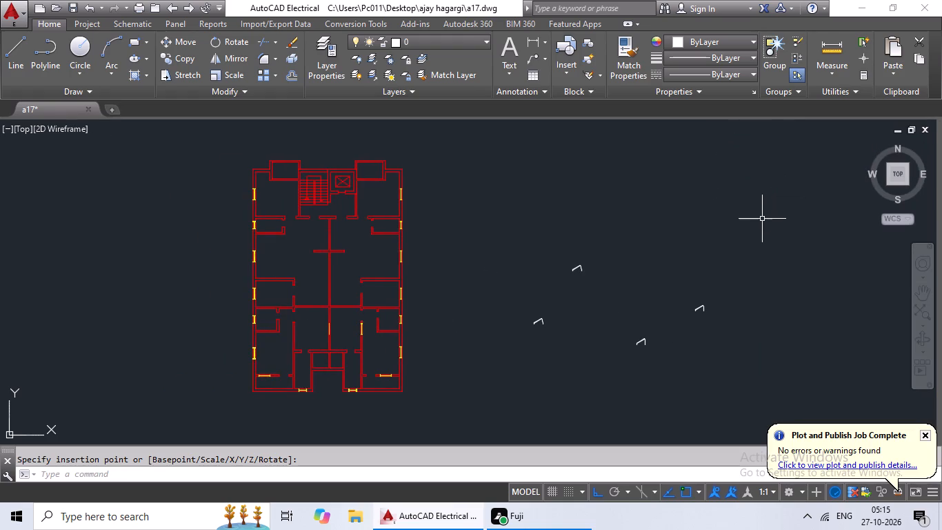
Save the drawing.
key(ctrl+s)
key(ctrl+s)
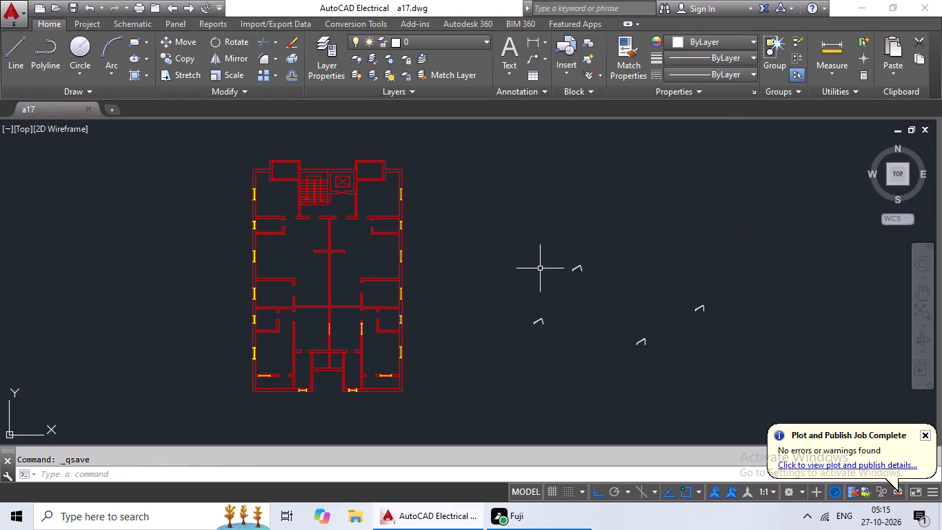
Set the uppermost loose door block beside the plan to Open 90º.
scroll(578, 264, up, 4)
scroll(580, 270, down, 2)
click(588, 277)
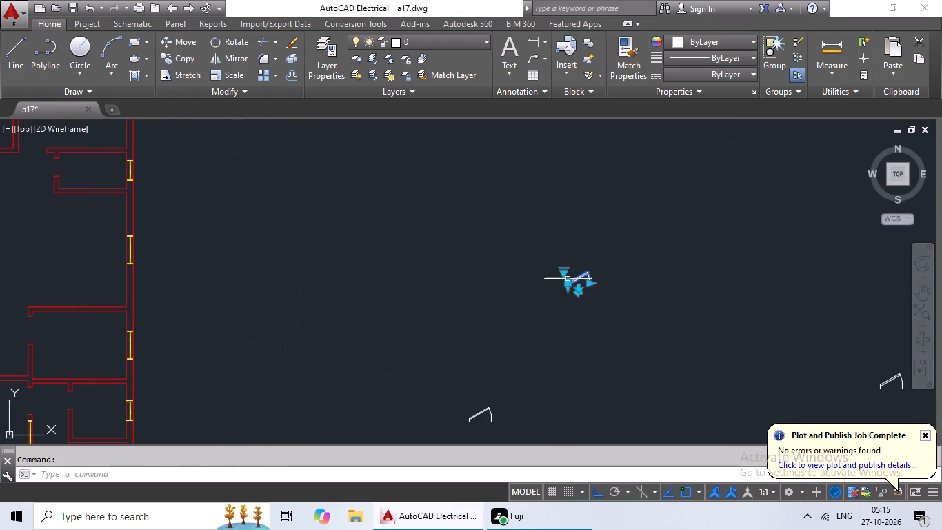
click(563, 271)
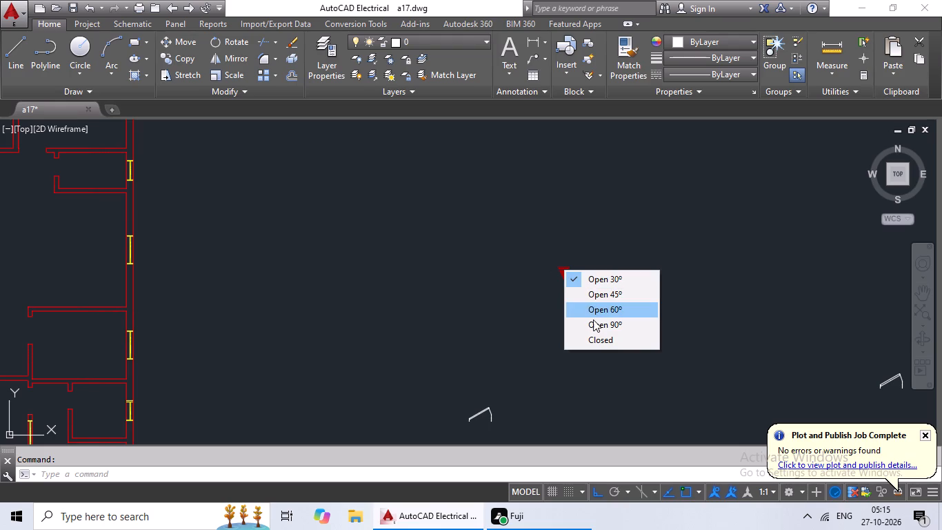
click(593, 320)
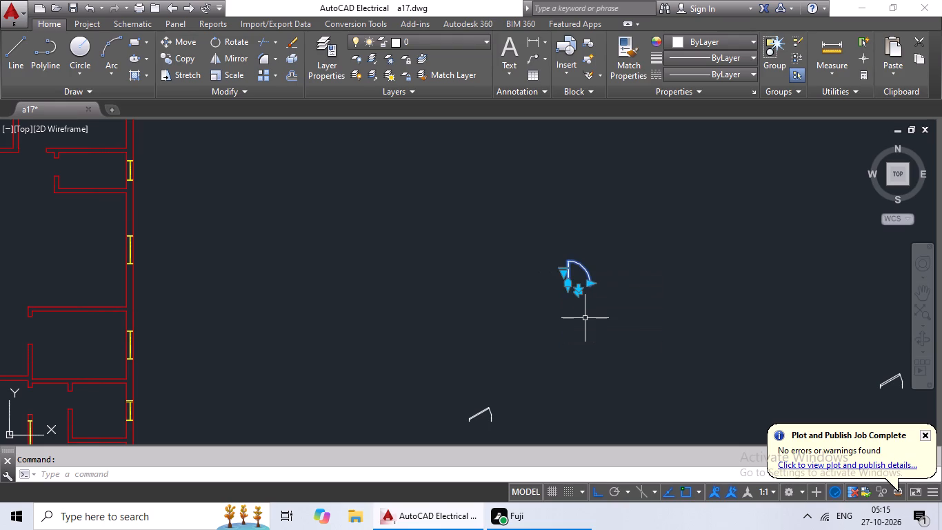
Paste a copy of the 90º door at the midpoint of the left jamb in the upper right room's bottom doorway.
key(ctrl+c)
key(ctrl+v)
scroll(570, 350, down, 2)
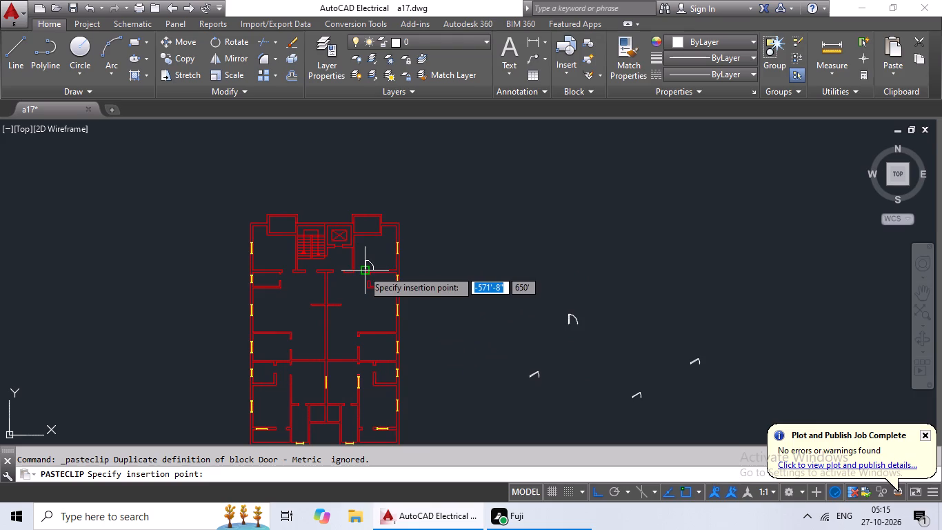
scroll(340, 273, up, 4)
scroll(431, 250, up, 3)
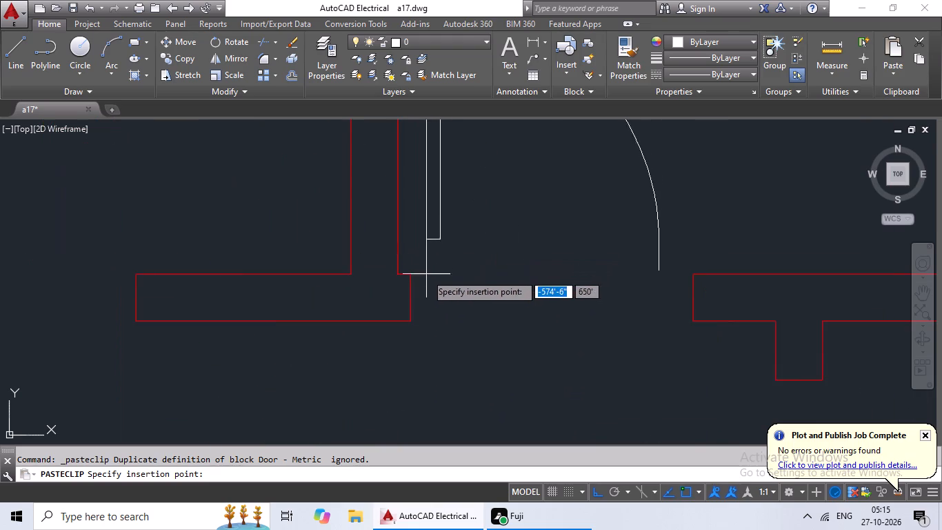
click(408, 300)
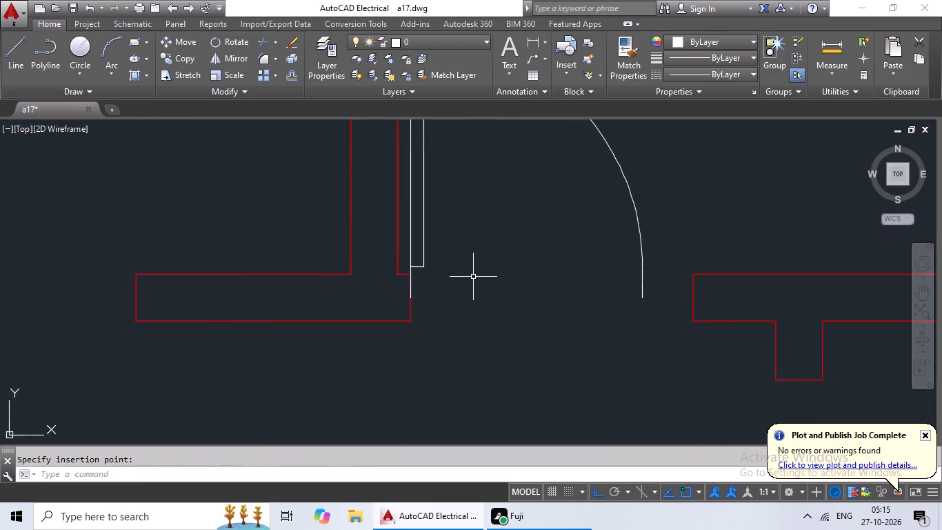
Scale the pasted door by reference about its hinge-side jamb point so its width spans the doorway to the opposite jamb.
click(423, 253)
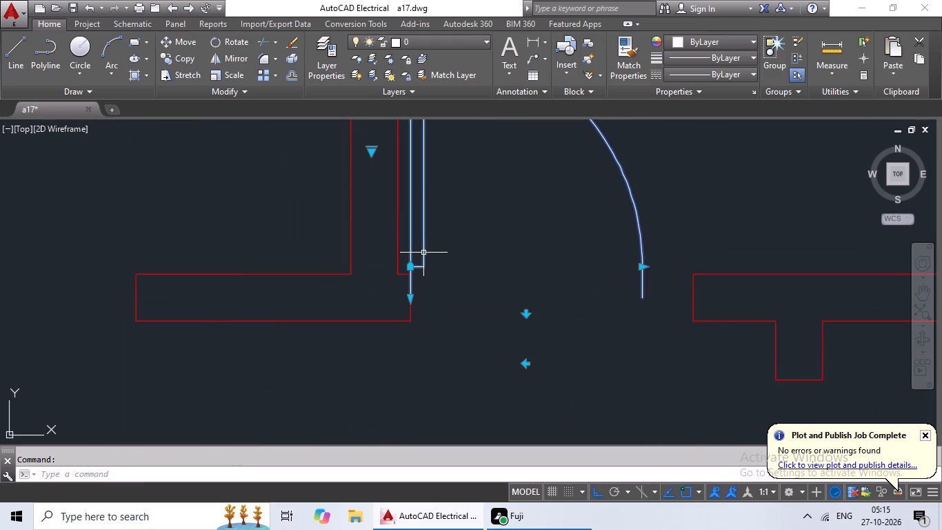
click(227, 75)
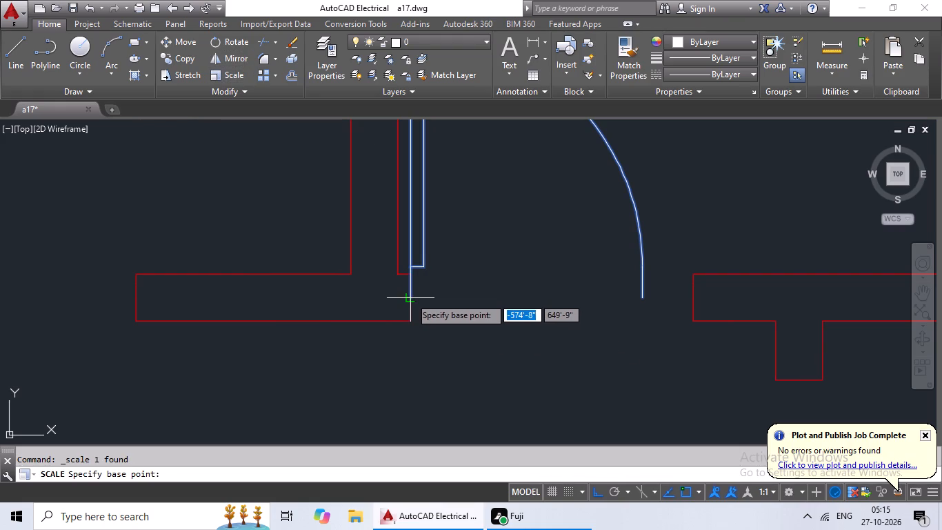
click(410, 297)
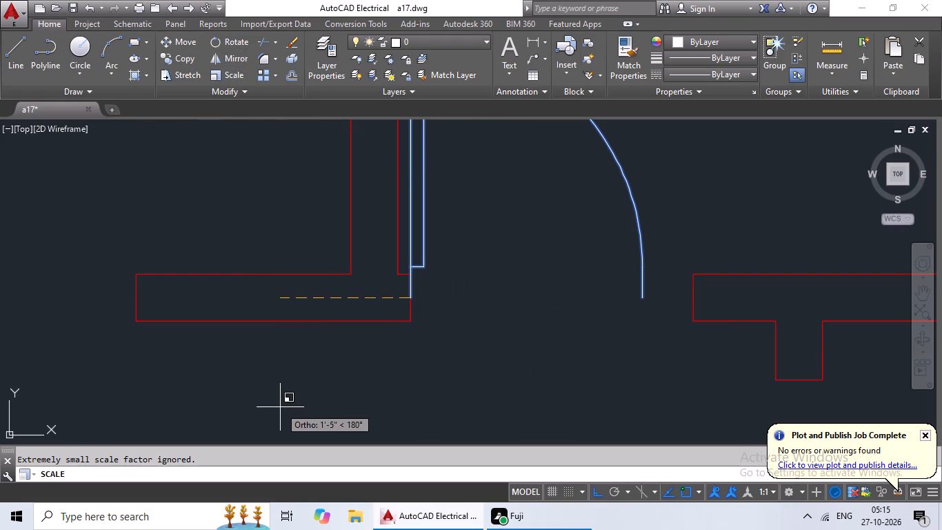
text(r)
key(space)
click(409, 299)
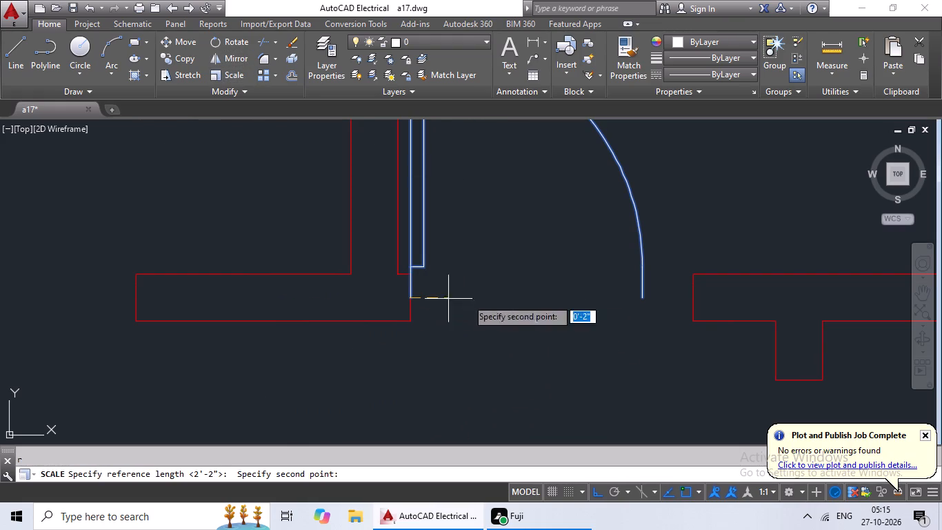
drag(643, 295, 653, 295)
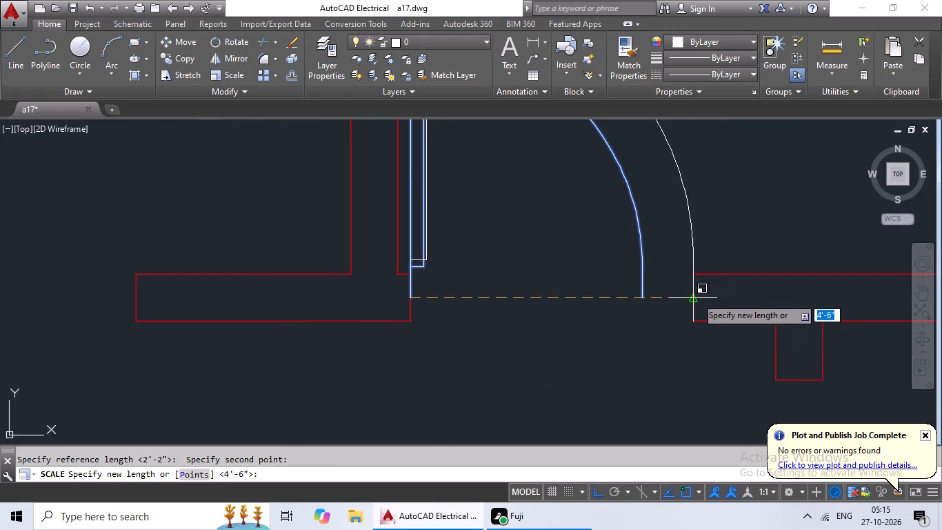
click(692, 300)
scroll(698, 297, down, 3)
scroll(739, 242, down, 1)
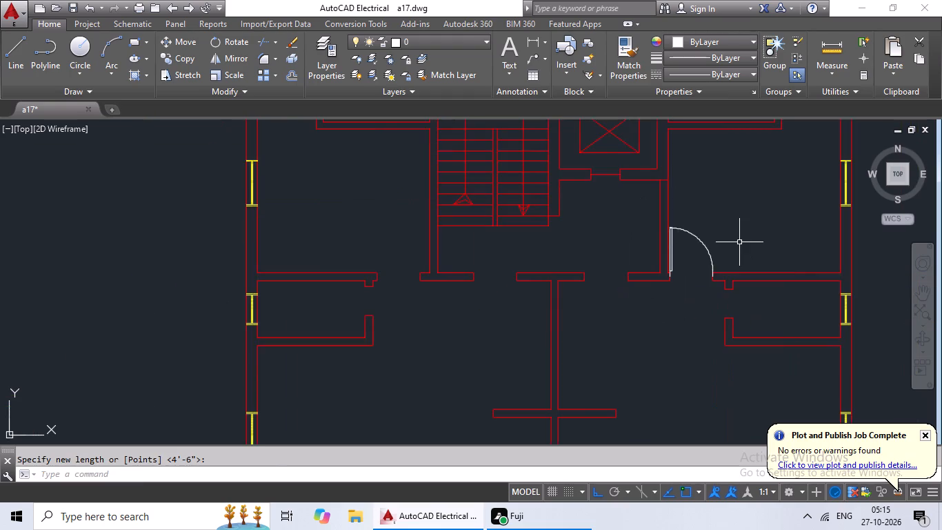
Rotate the loose 90º door block beside the plan to 270° about the free end of its swing arc.
middle_drag(634, 238, 517, 241)
middle_drag(623, 236, 516, 238)
scroll(570, 255, down, 1)
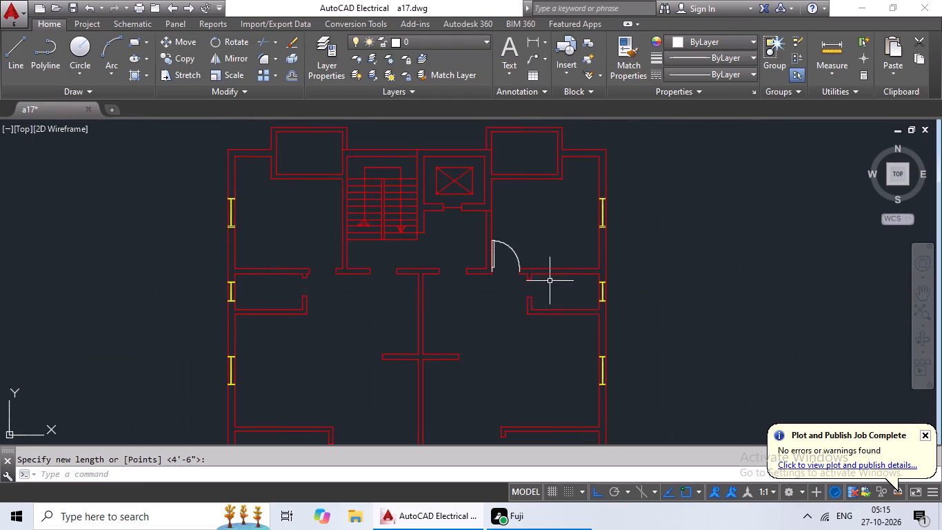
middle_drag(550, 278, 452, 255)
scroll(605, 254, down, 1)
middle_drag(696, 239, 419, 195)
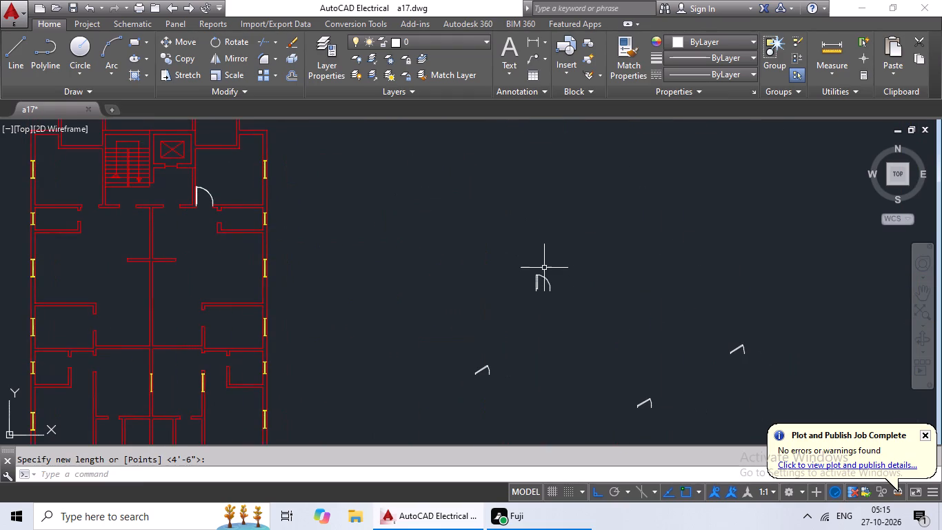
scroll(560, 286, up, 3)
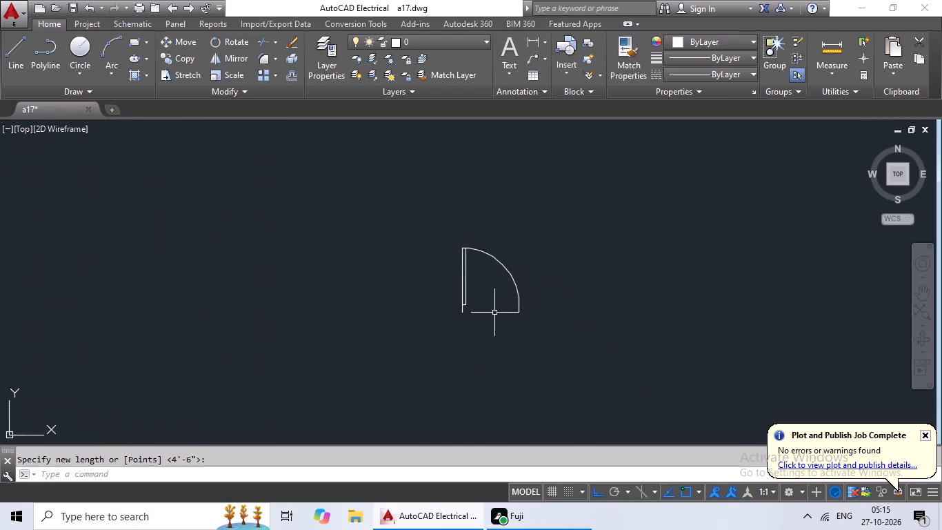
click(519, 294)
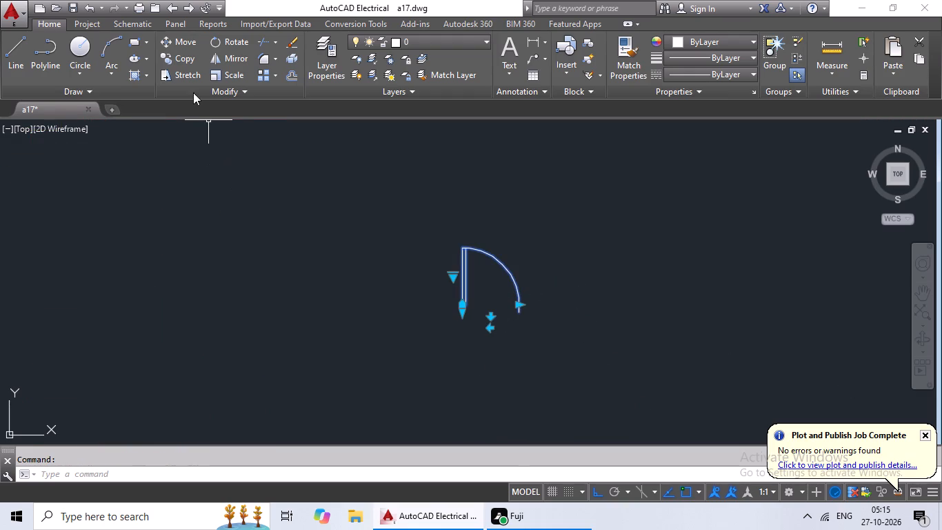
click(241, 40)
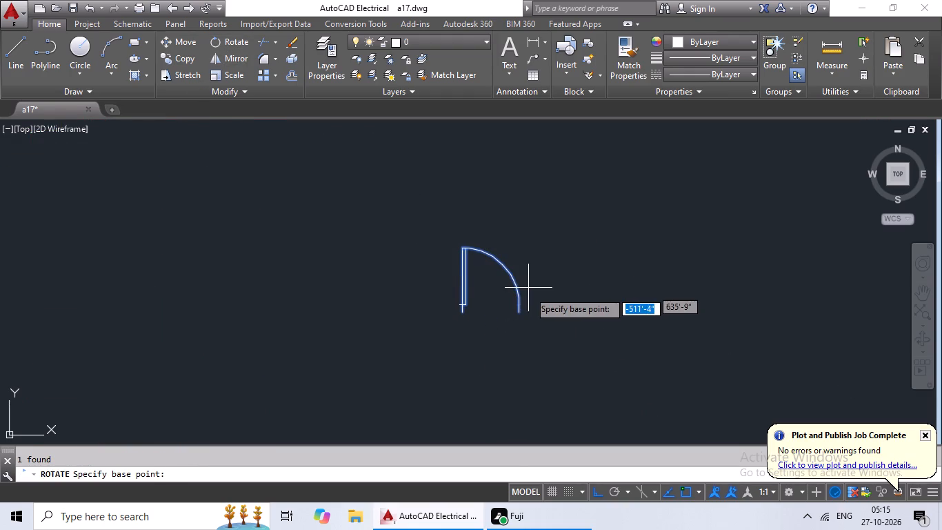
drag(518, 314, 477, 339)
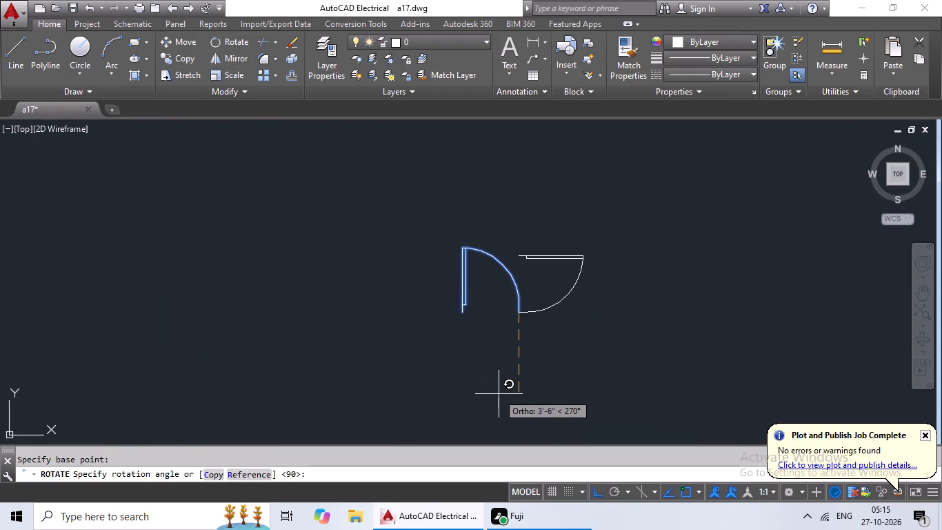
click(497, 394)
Paste a copy of the rotated door into the doorway of the small room below the upper right room, hinge side against the upper jamb.
click(541, 257)
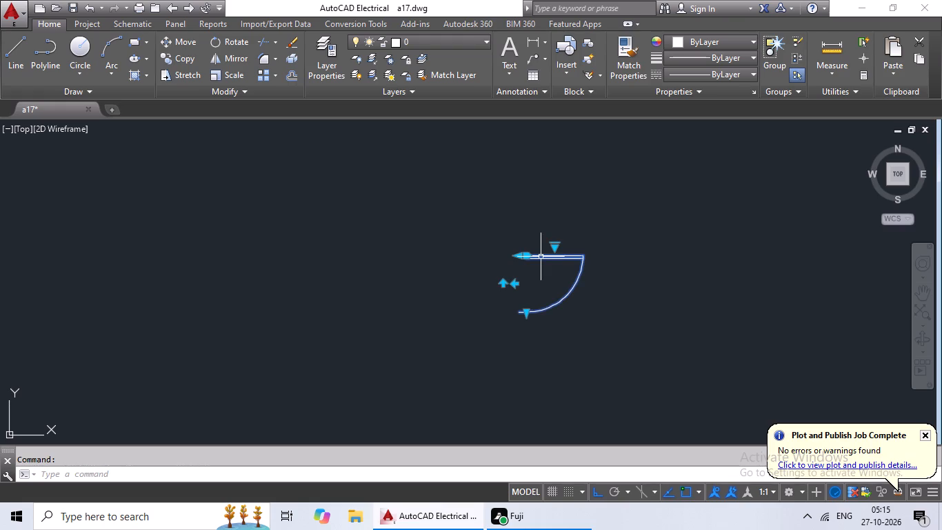
key(ctrl+c)
key(ctrl+v)
ctrl+scroll(448, 290, down, 3)
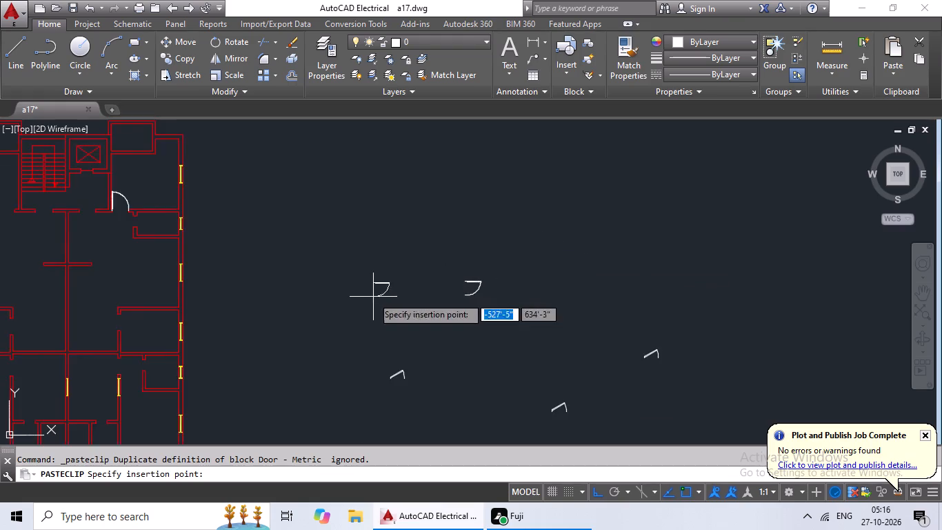
middle_drag(372, 296, 640, 307)
scroll(408, 239, up, 4)
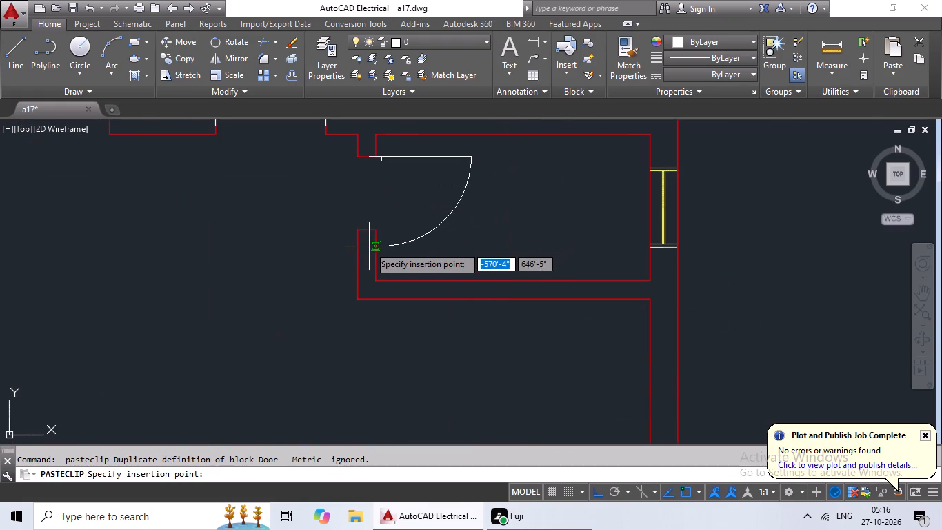
scroll(361, 244, up, 1)
scroll(361, 257, down, 1)
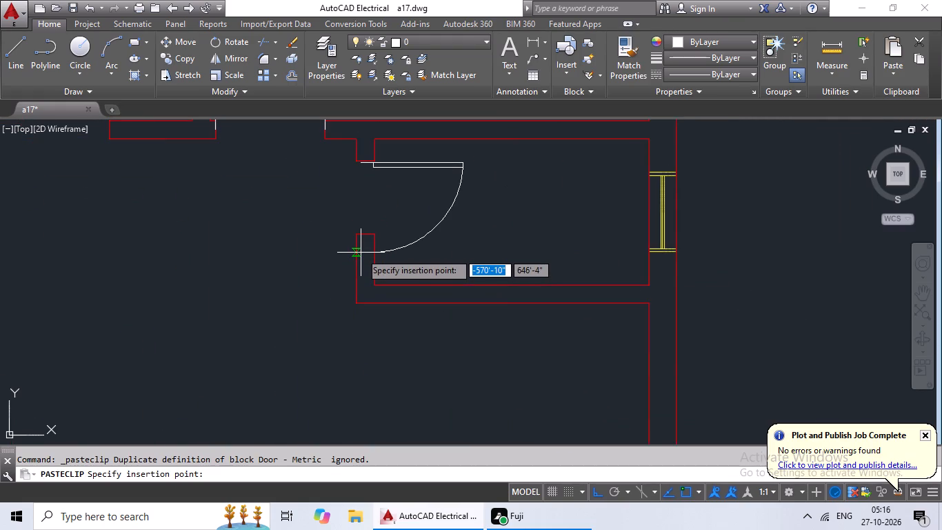
click(362, 251)
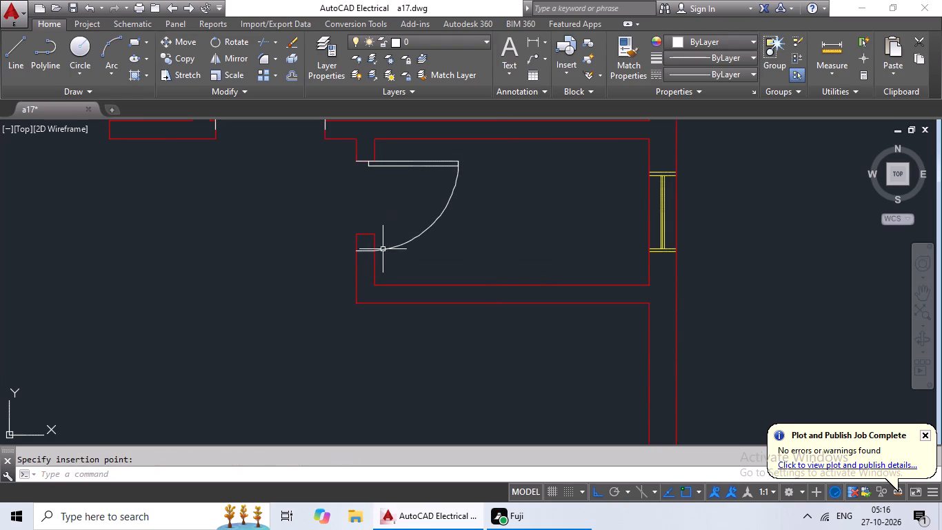
Scale the pasted door by reference from its upper jamb point so its width ends at the lower jamb's midpoint.
click(389, 250)
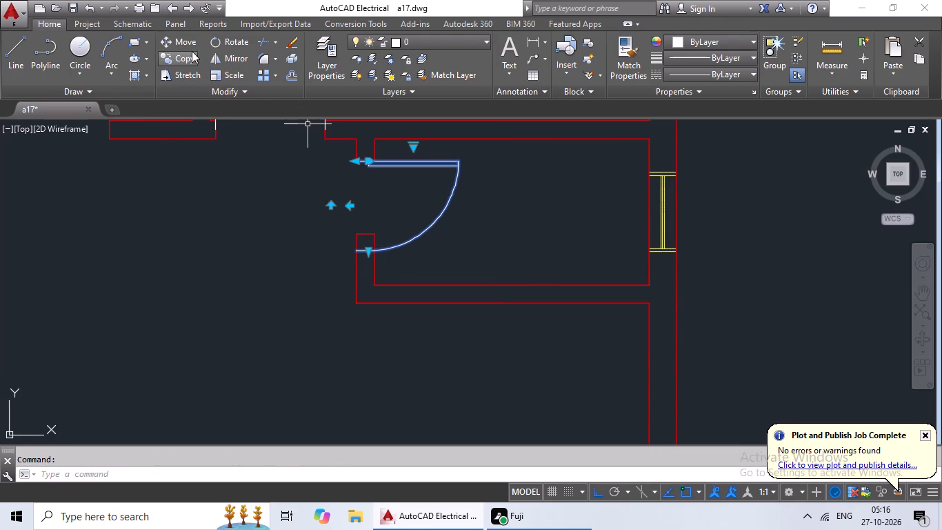
click(239, 78)
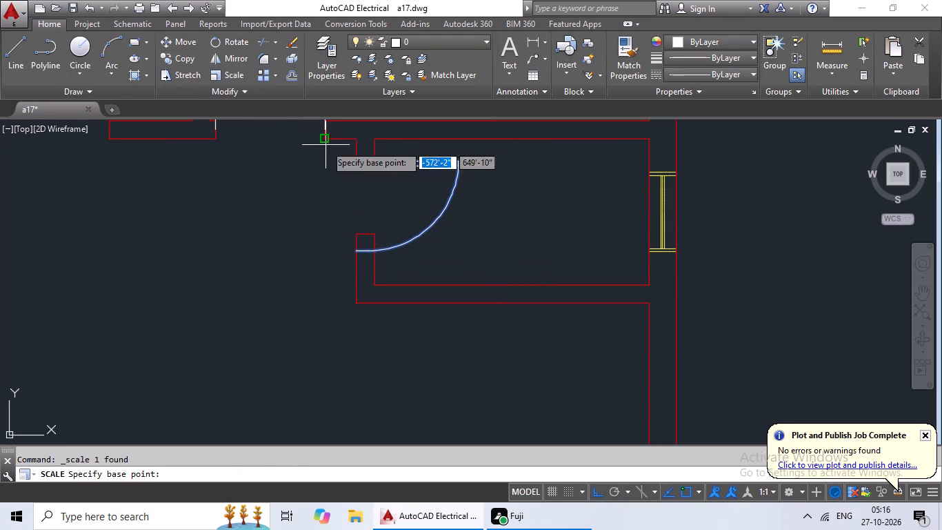
click(361, 159)
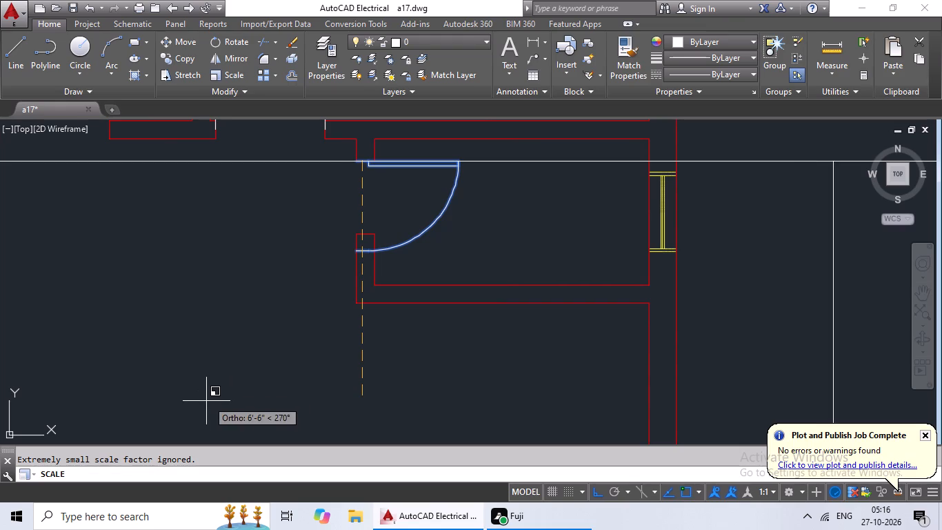
text(r)
key(space)
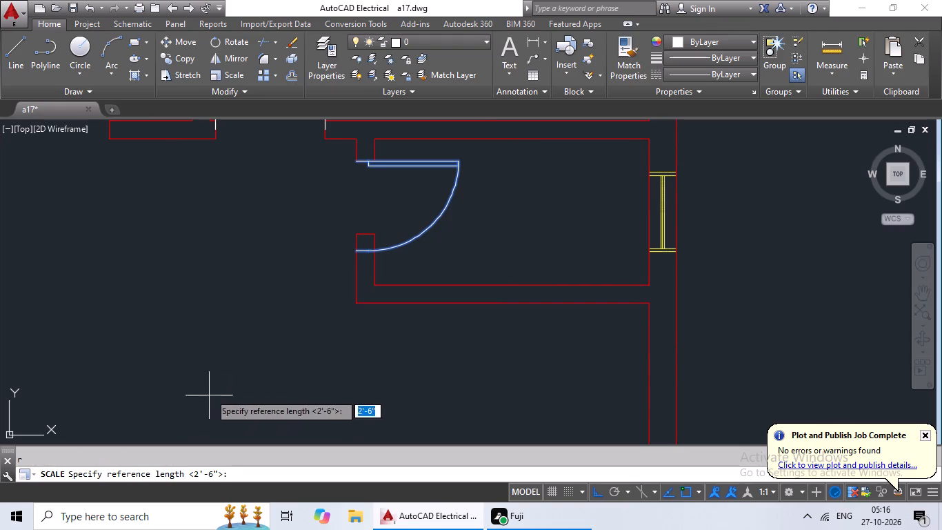
click(365, 160)
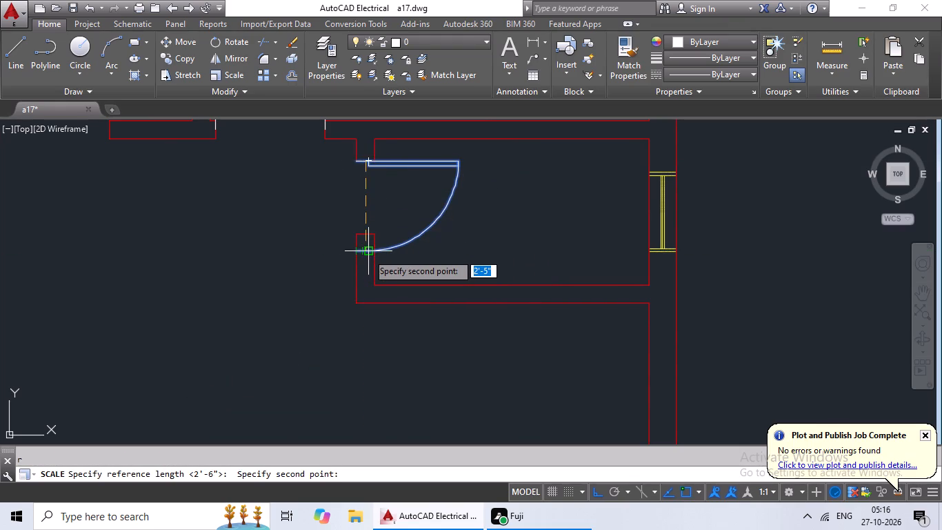
click(365, 253)
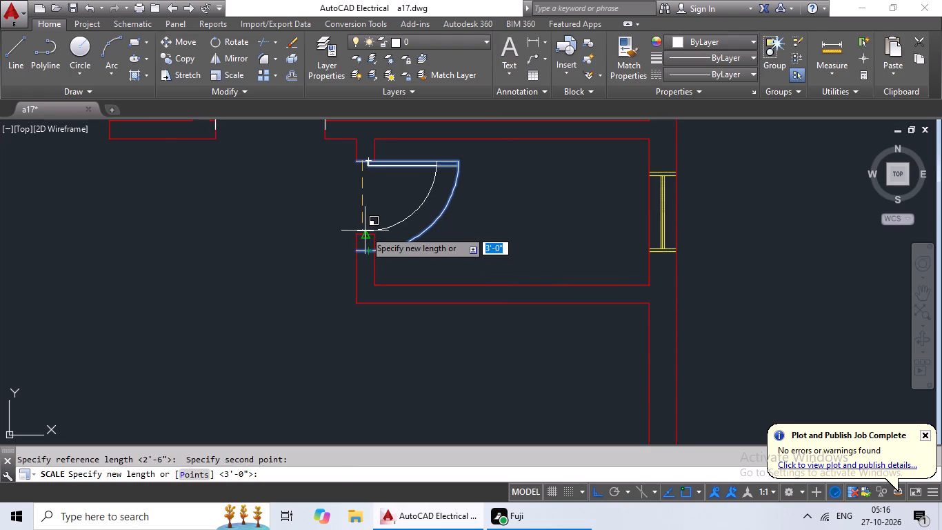
click(365, 233)
Rotate the loose 90º door block beside the plan by a further 270° about its hinge point.
scroll(461, 215, down, 3)
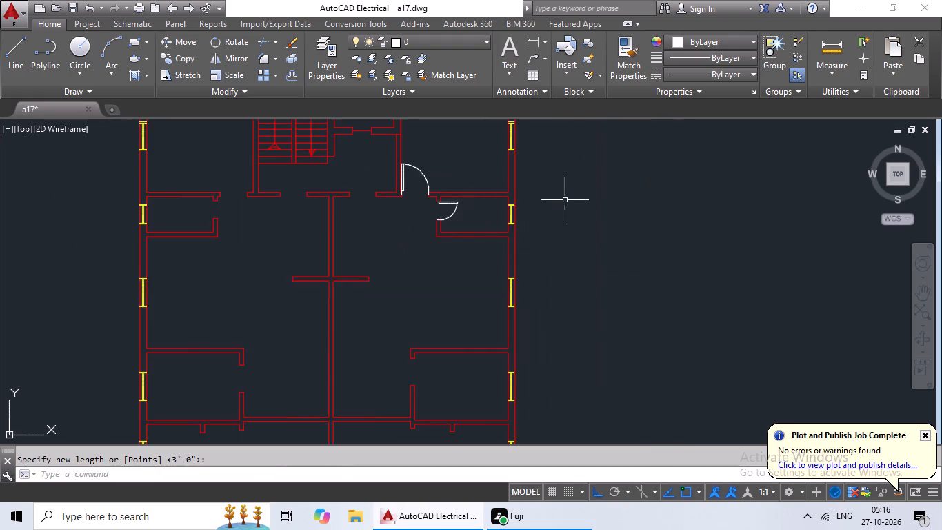
middle_drag(573, 196, 434, 251)
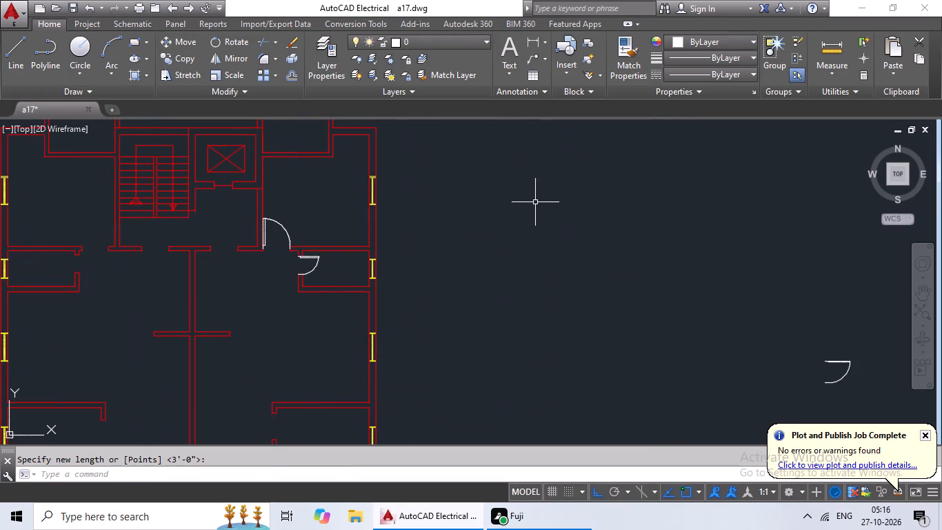
scroll(544, 203, down, 1)
middle_drag(596, 216, 448, 244)
scroll(534, 234, down, 1)
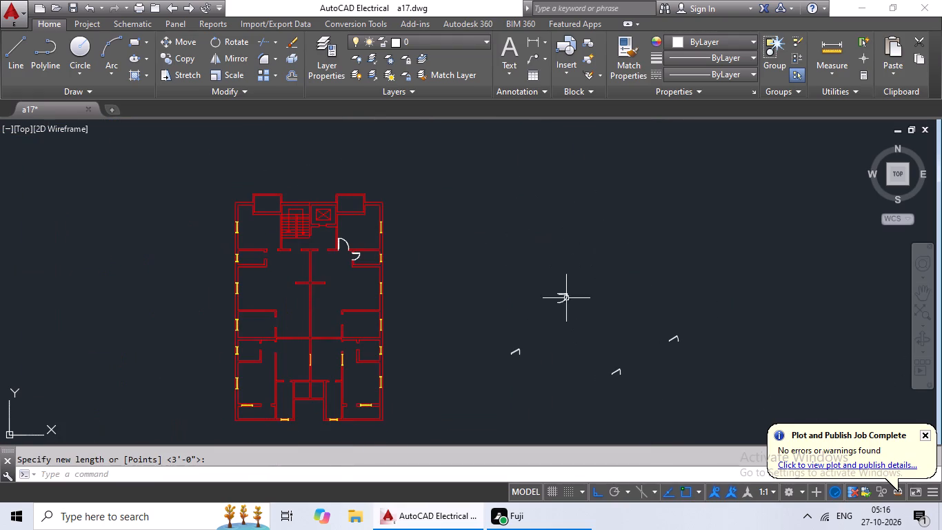
scroll(573, 308, up, 2)
click(557, 275)
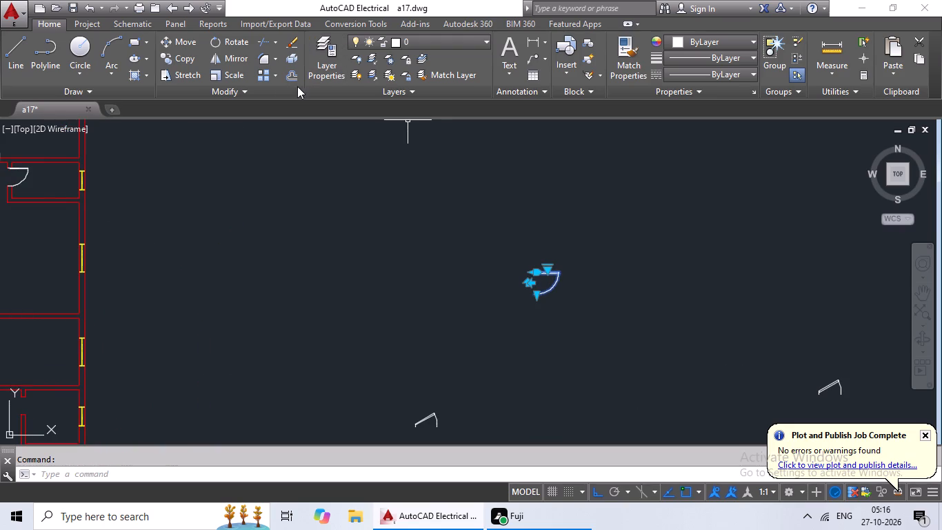
click(242, 42)
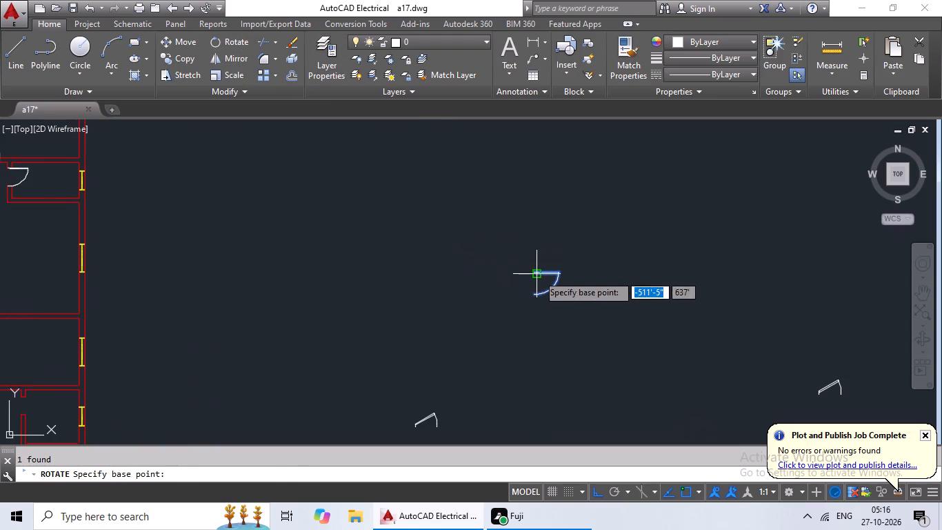
drag(537, 275, 541, 255)
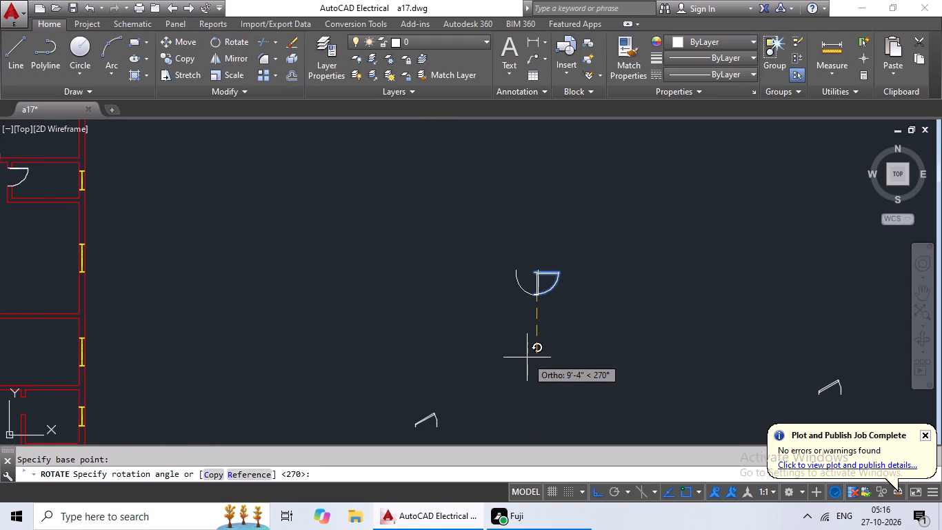
click(527, 357)
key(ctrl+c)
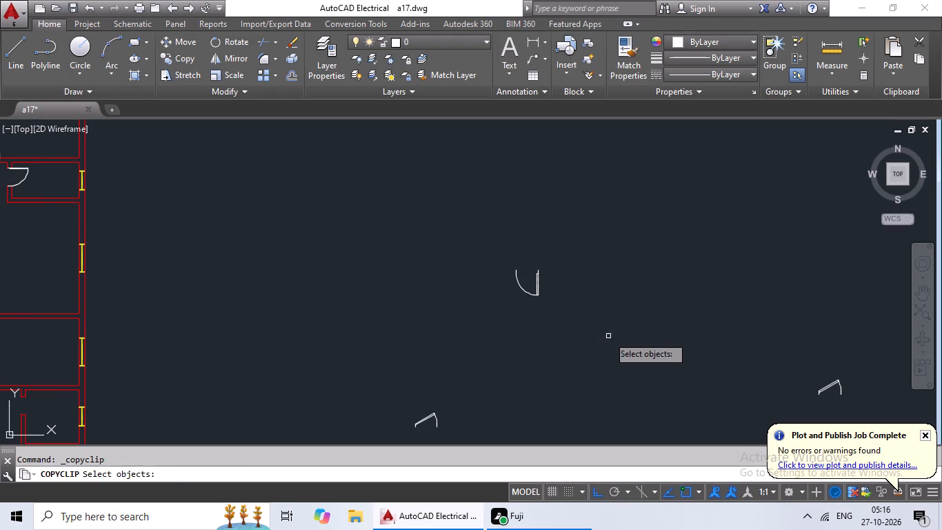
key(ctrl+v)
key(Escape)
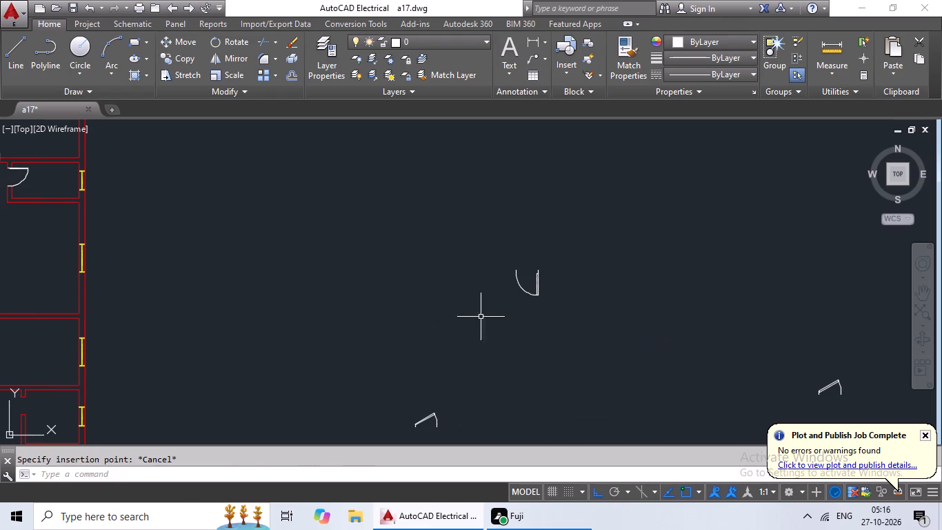
Paste a copy of the downward-opening door into the left doorway below the staircase, its arc end near the left jamb.
click(534, 295)
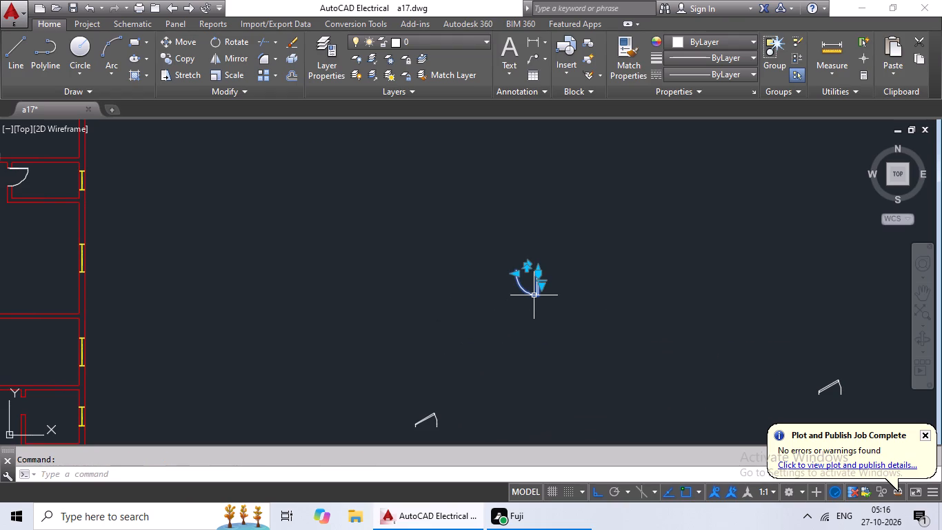
key(ctrl+c)
key(ctrl+v)
middle_drag(436, 334, 645, 313)
middle_drag(442, 308, 662, 338)
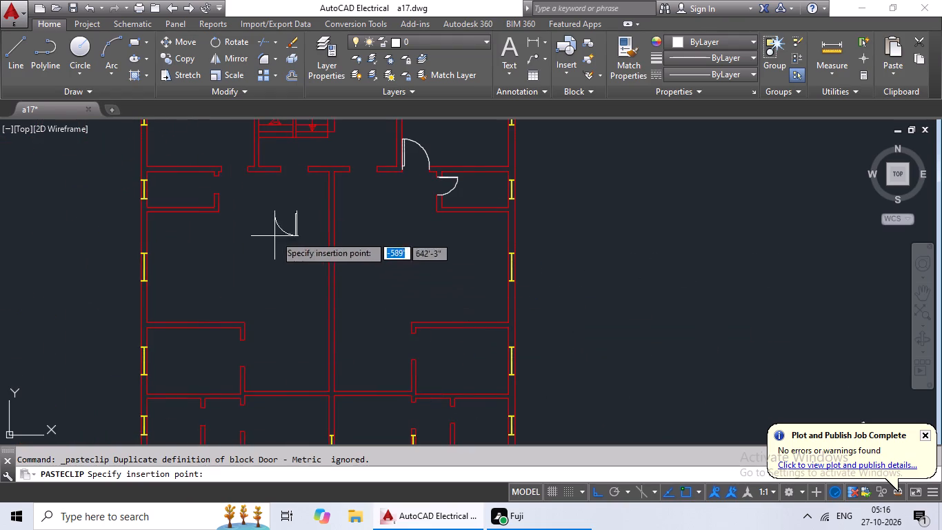
middle_drag(289, 183, 364, 262)
scroll(351, 257, up, 2)
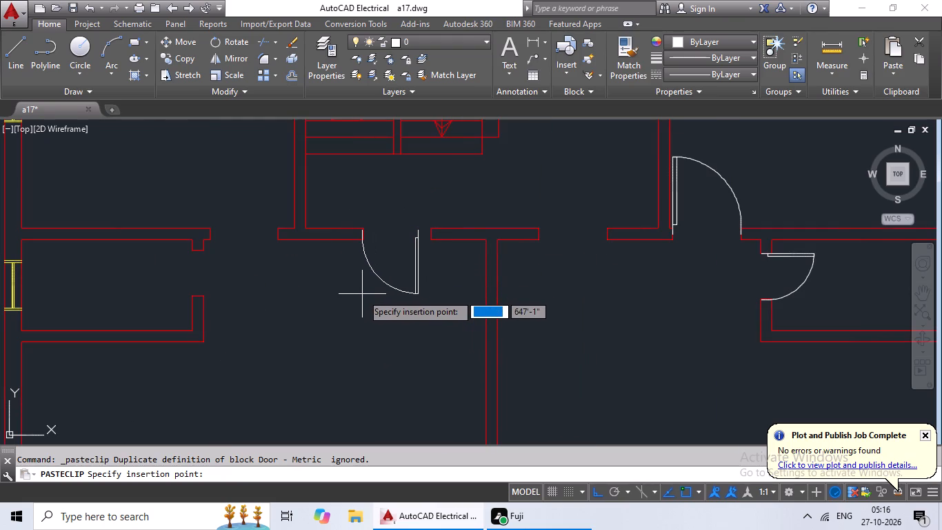
click(362, 294)
Shift the pasted door below the staircase with Stretch so its arc end meets the left jamb line.
click(416, 248)
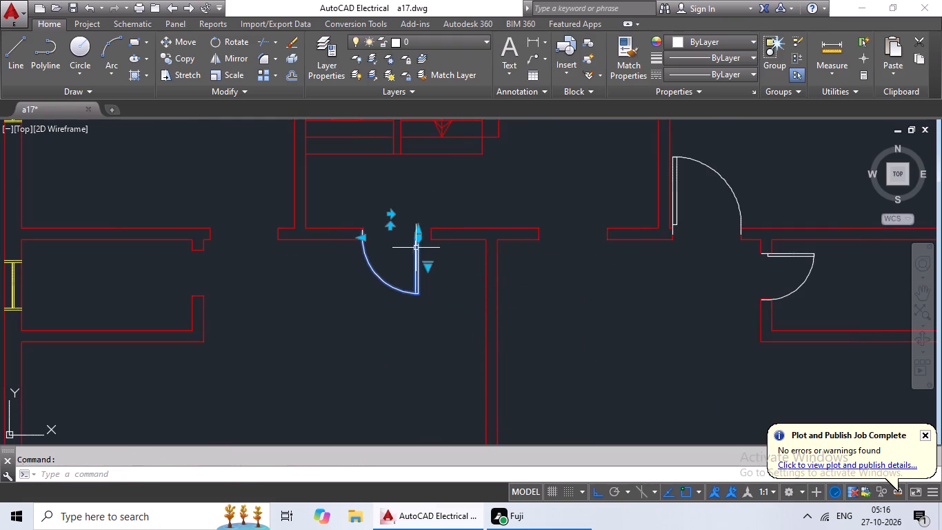
scroll(344, 183, up, 3)
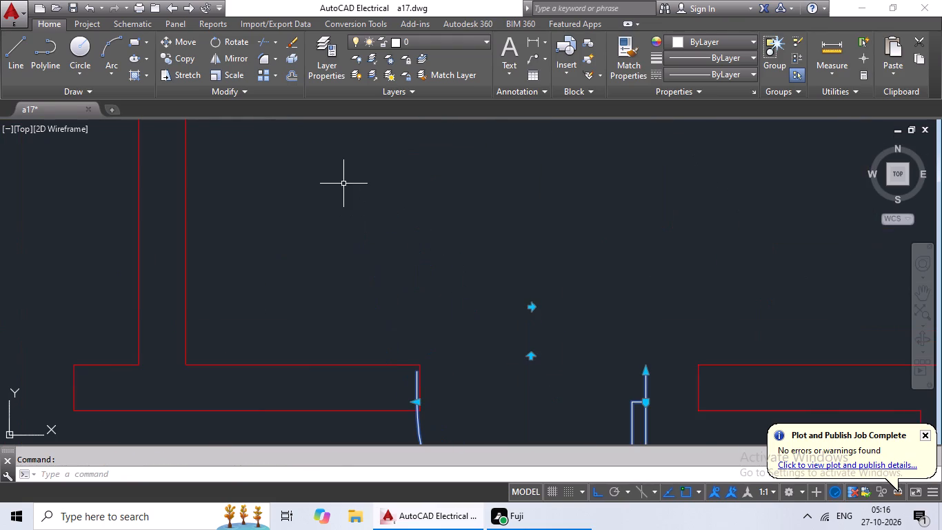
middle_drag(348, 161, 350, 92)
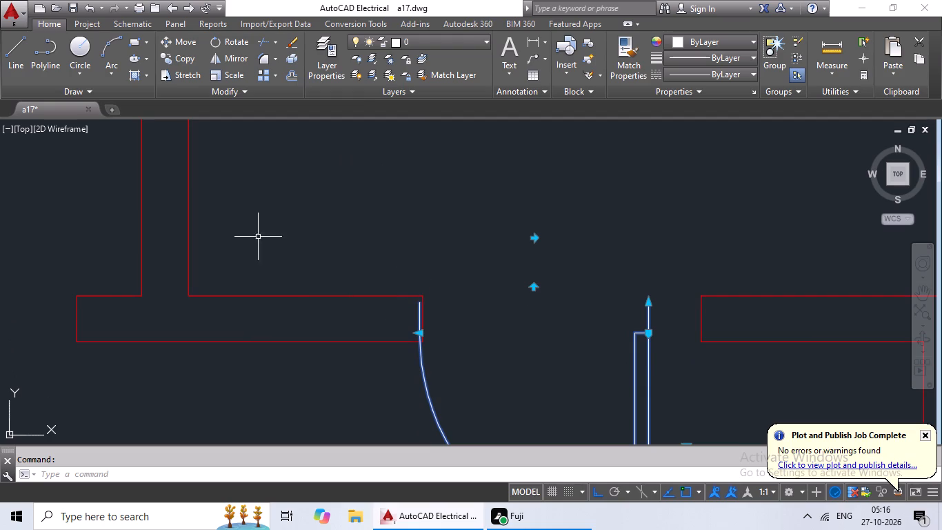
drag(197, 71, 203, 74)
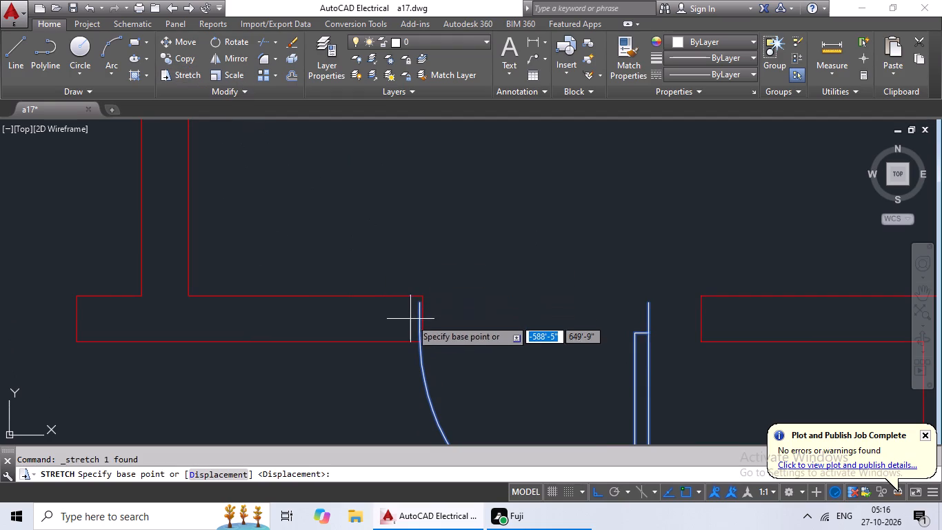
scroll(417, 317, up, 3)
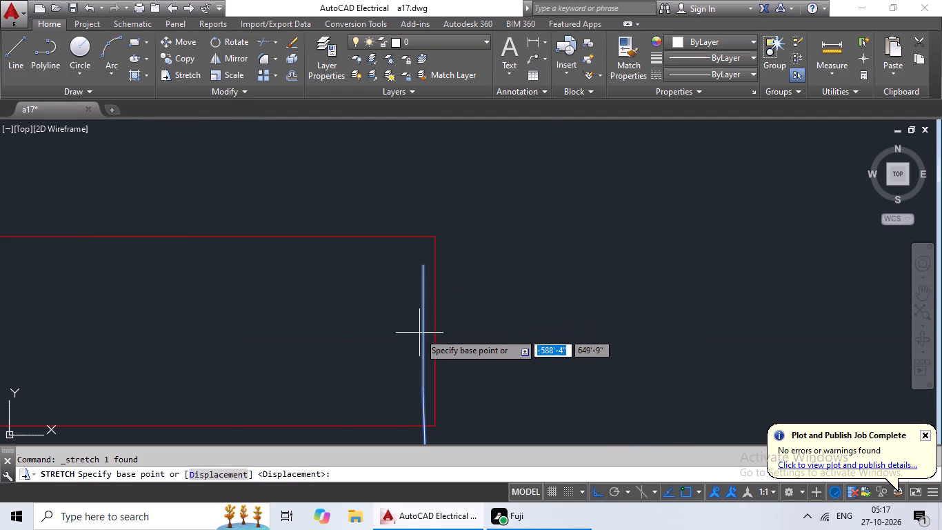
click(423, 330)
click(431, 328)
Scale the door below the staircase by reference from its left jamb point so its width reaches the right jamb's midpoint.
scroll(488, 300, down, 3)
middle_drag(516, 297, 359, 220)
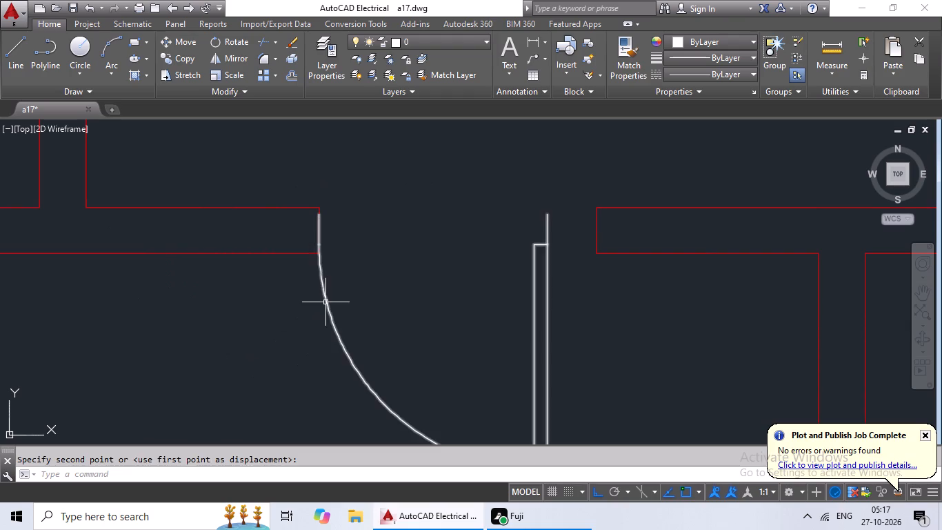
click(325, 302)
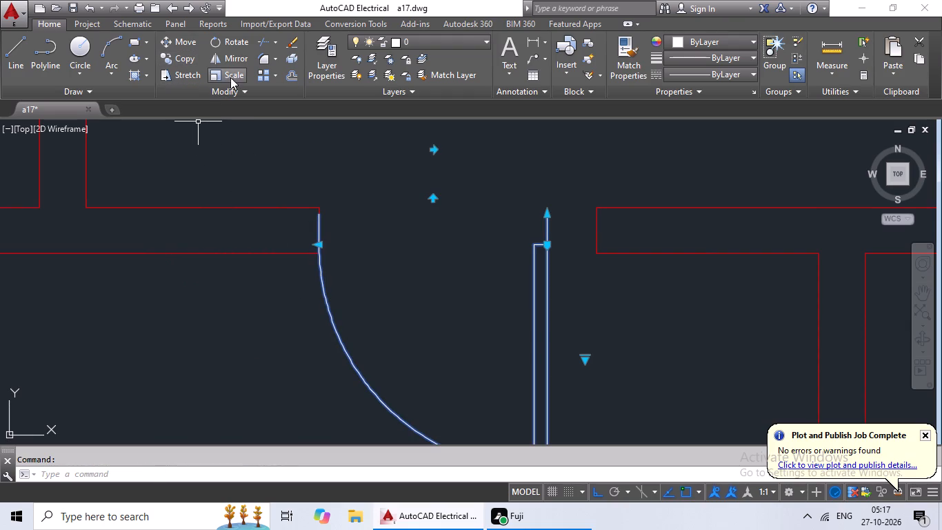
click(234, 77)
click(320, 227)
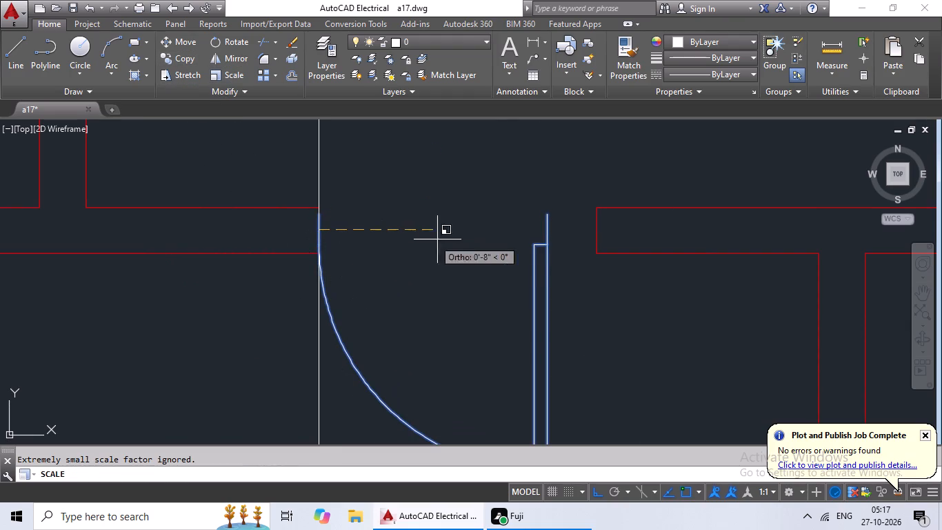
key(r)
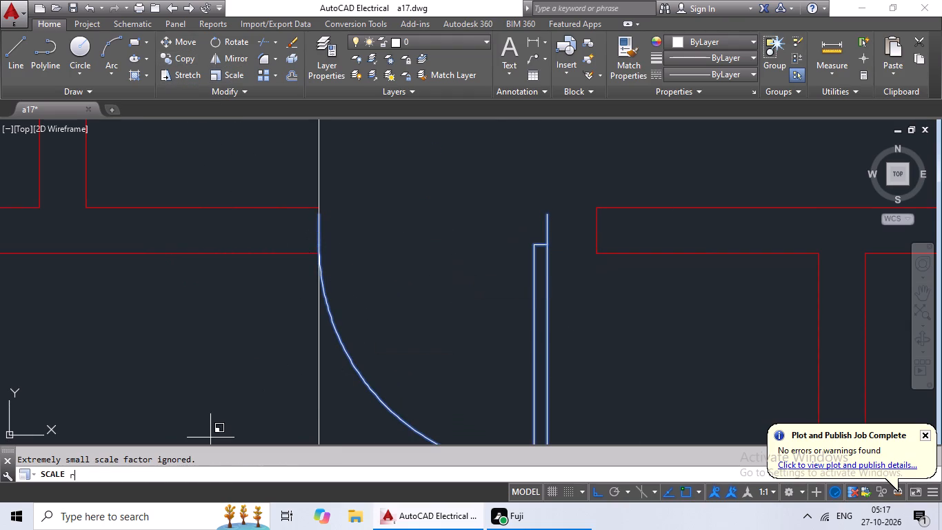
key(space)
drag(320, 227, 330, 230)
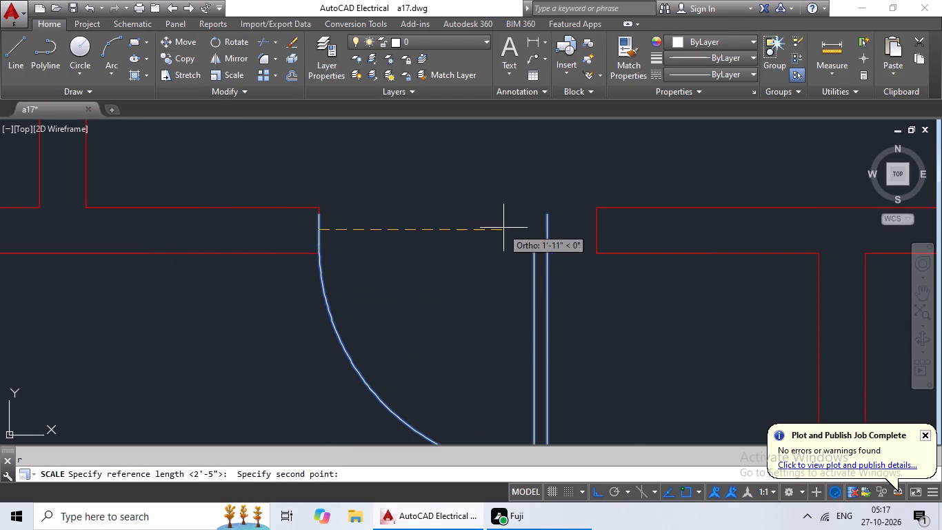
click(547, 228)
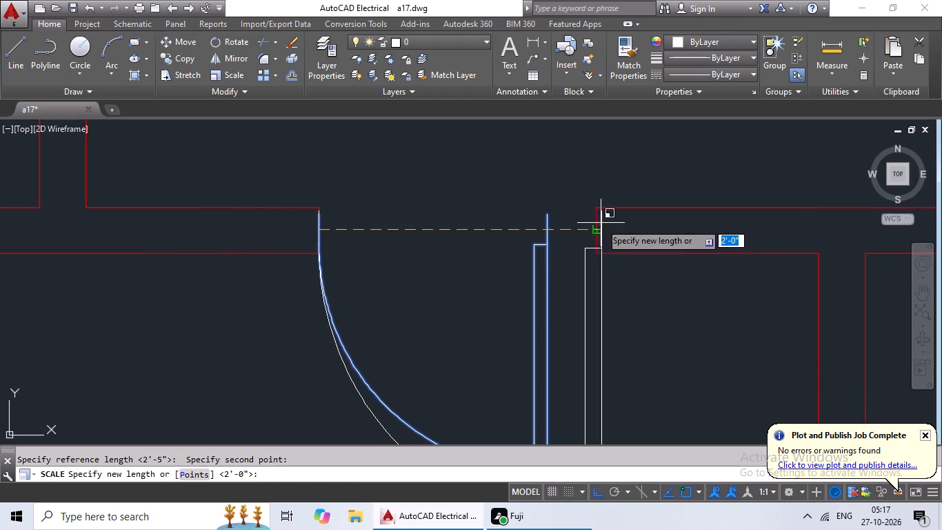
click(597, 228)
Mirror the loose downward-opening door beside the plan about a vertical line to its right, erasing the source.
scroll(619, 225, down, 3)
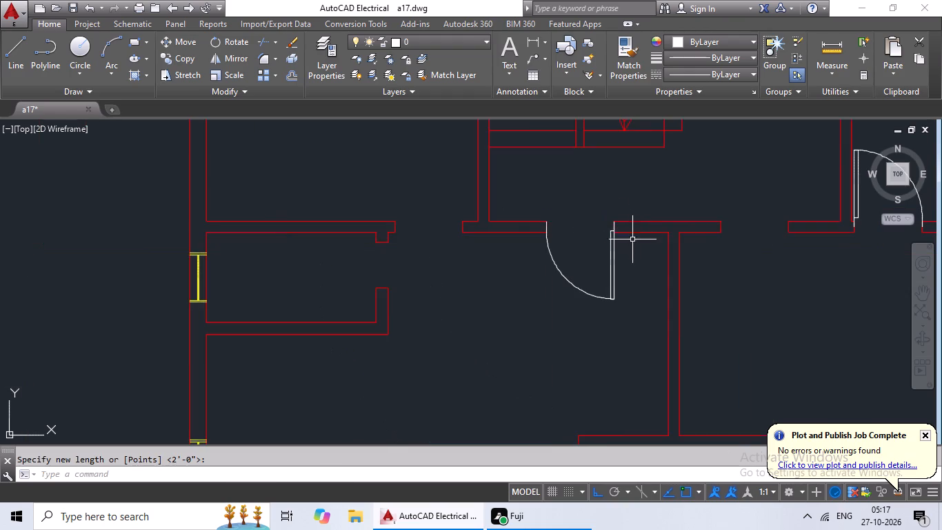
middle_drag(630, 246, 514, 255)
scroll(561, 252, down, 1)
middle_drag(595, 263, 418, 262)
scroll(472, 251, down, 2)
middle_drag(666, 265, 673, 264)
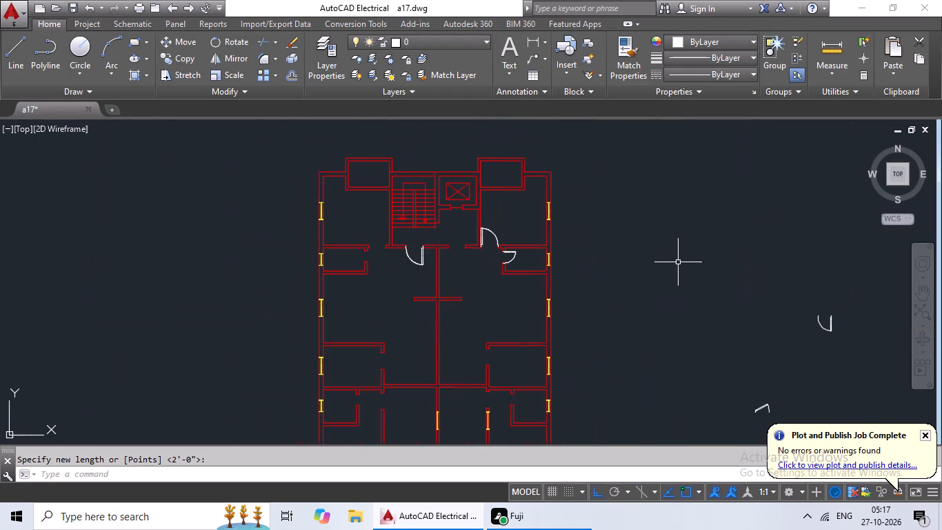
middle_drag(673, 264, 434, 268)
scroll(602, 340, up, 3)
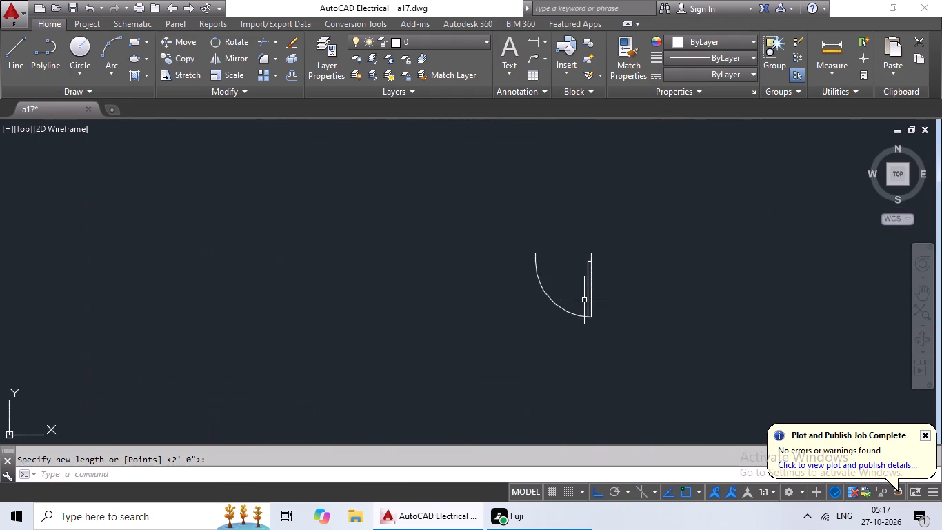
click(589, 294)
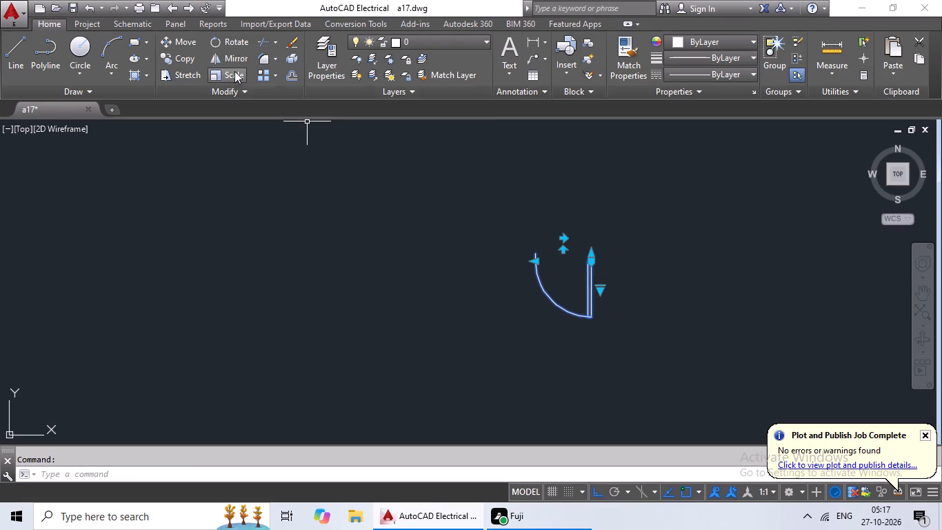
click(239, 59)
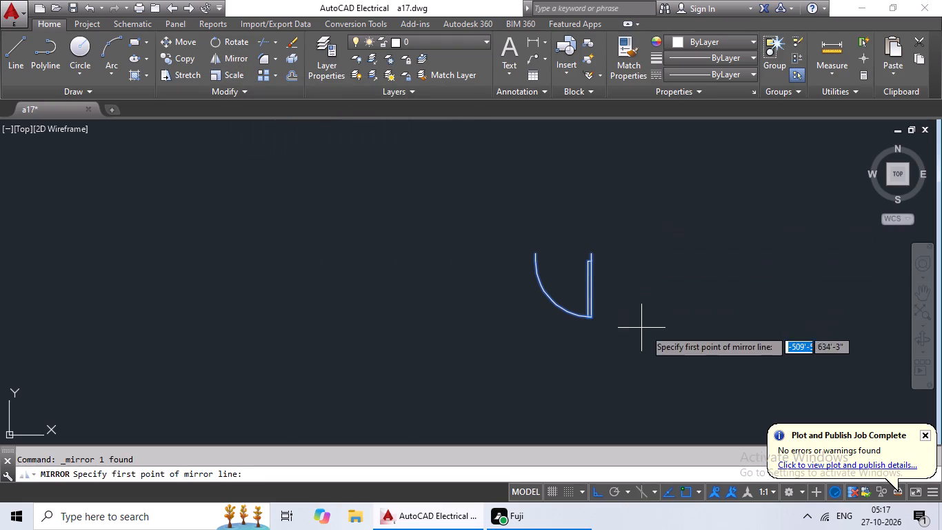
click(642, 313)
click(659, 233)
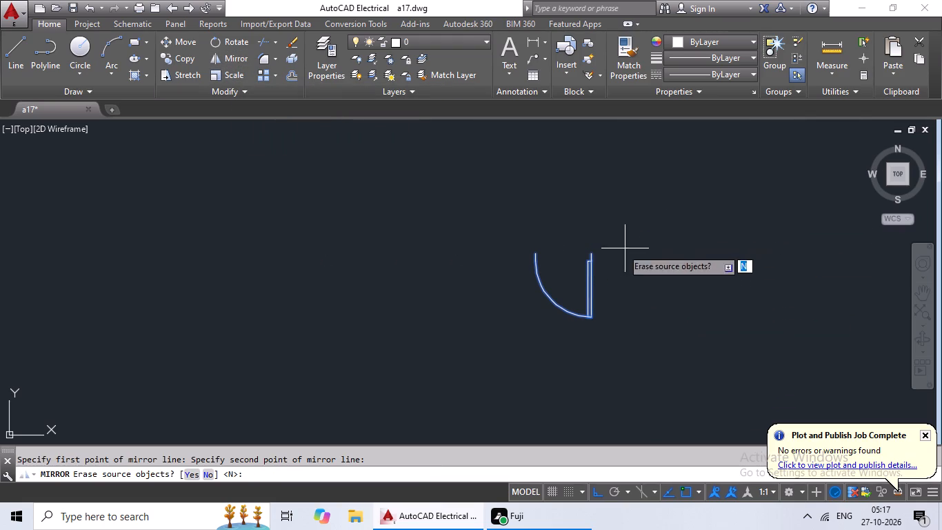
click(192, 472)
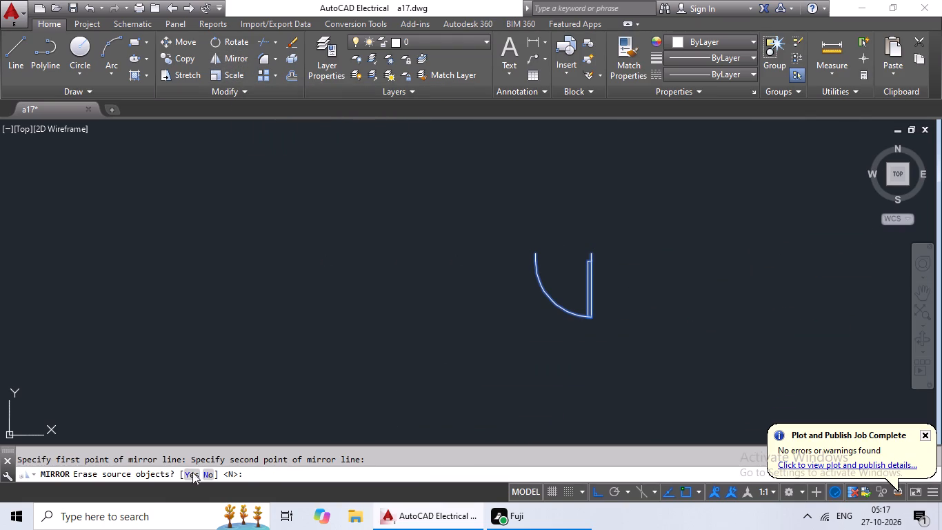
Paste a copy of the mirrored door into the doorway below the lift lobby, its leaf against the left jamb.
click(692, 276)
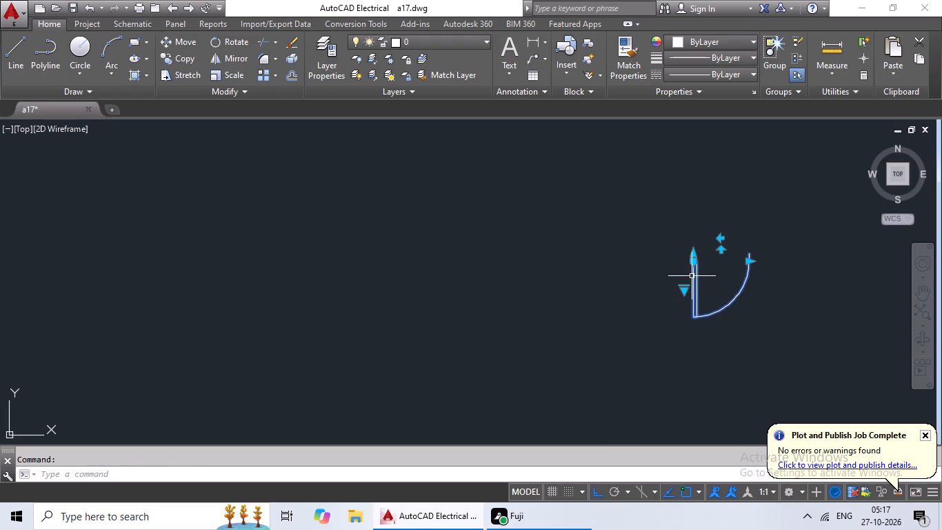
key(ctrl+c)
key(ctrl+v)
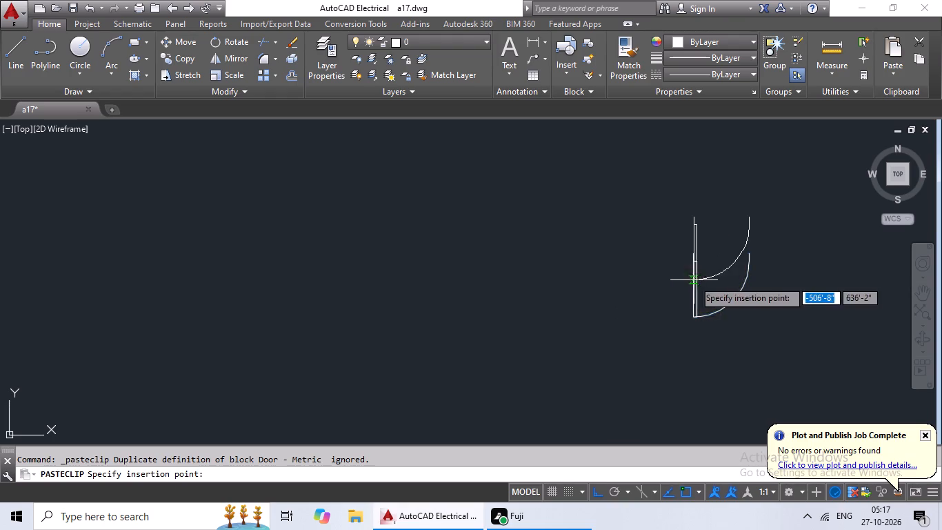
scroll(564, 304, down, 2)
middle_drag(565, 307, 742, 322)
middle_drag(565, 318, 850, 412)
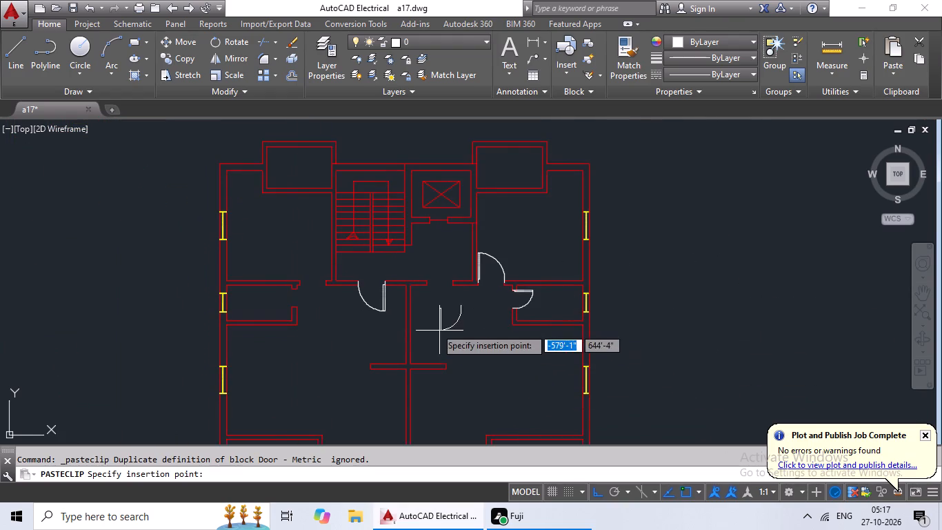
scroll(431, 310, up, 3)
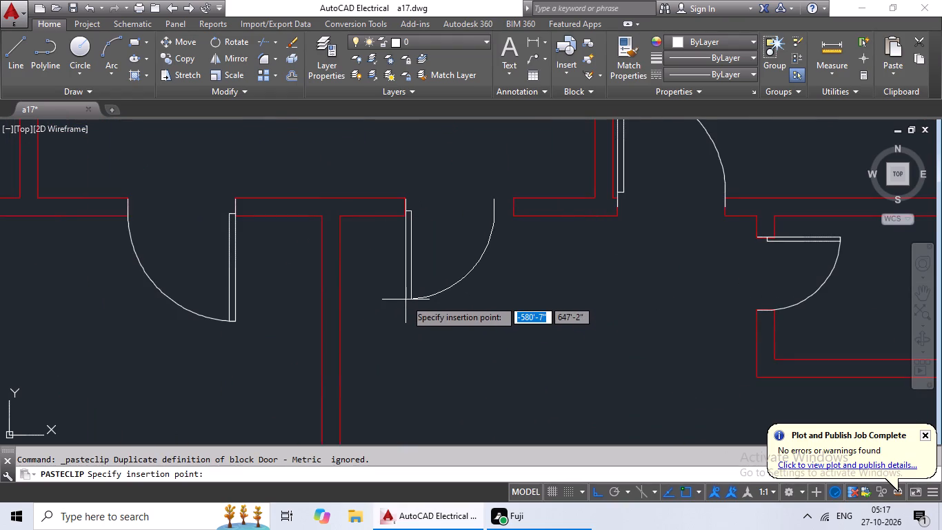
click(405, 300)
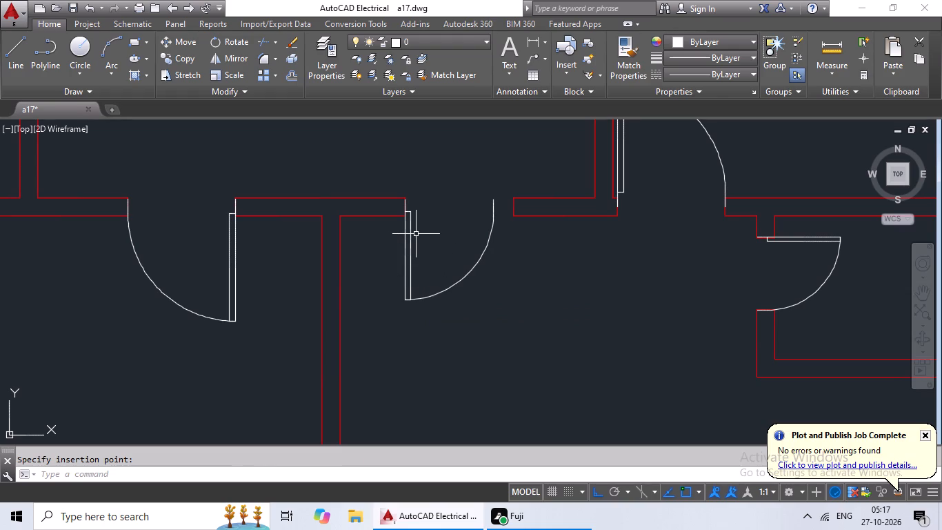
Scale the pasted lobby door by reference from its left jamb point so its width reaches the right jamb line.
click(405, 233)
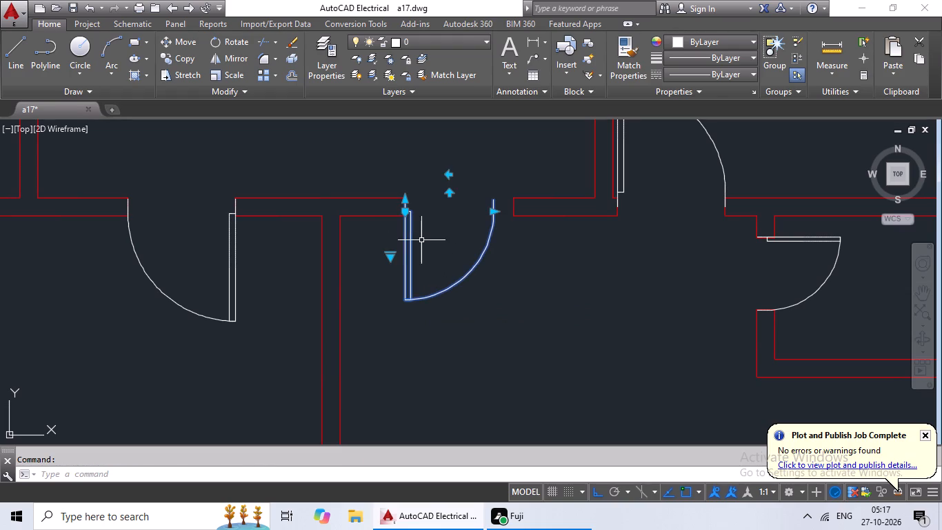
click(225, 71)
scroll(413, 208, up, 2)
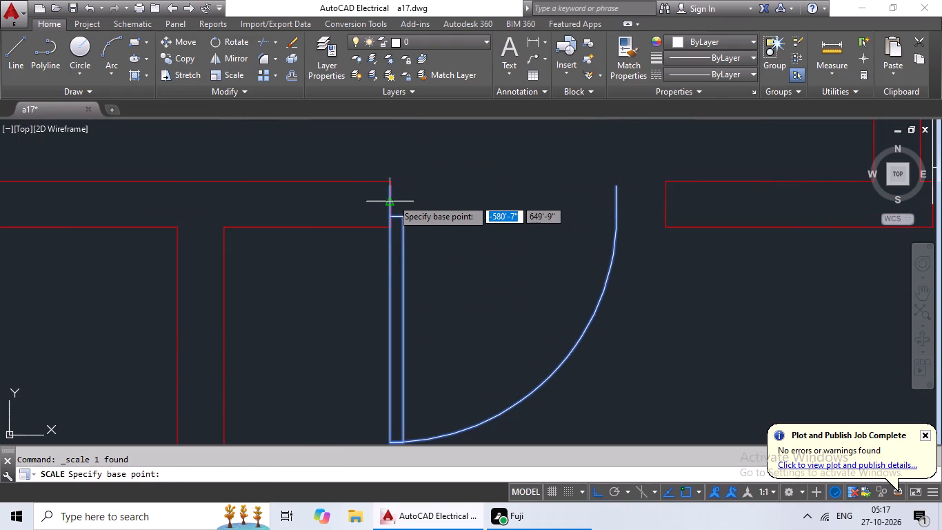
click(392, 199)
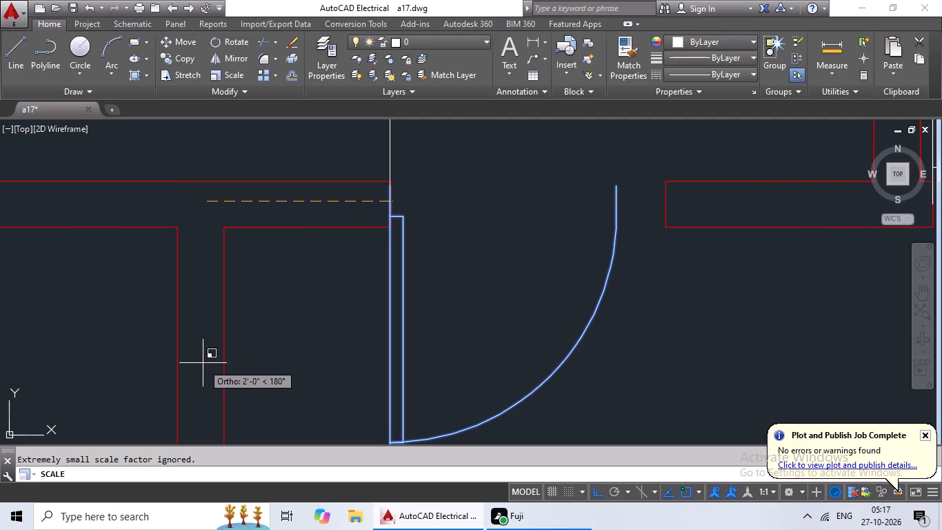
key(r)
key(space)
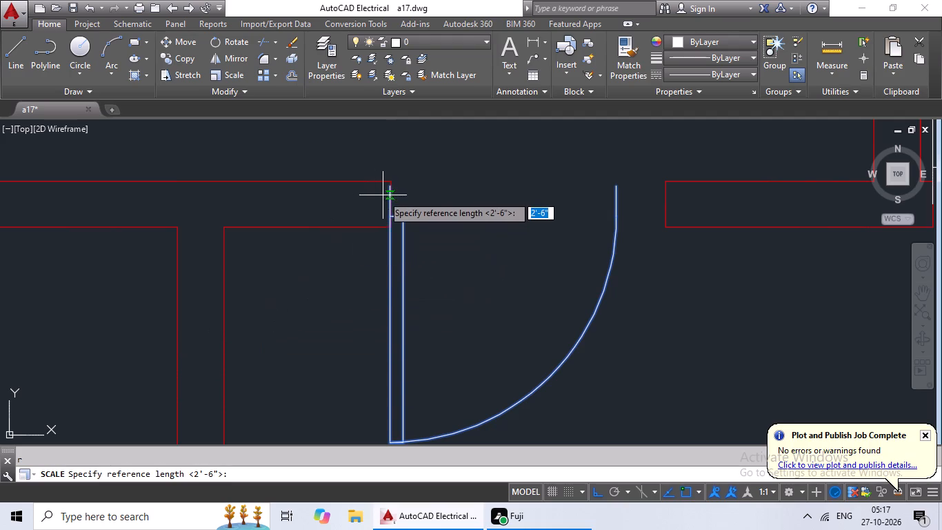
click(388, 200)
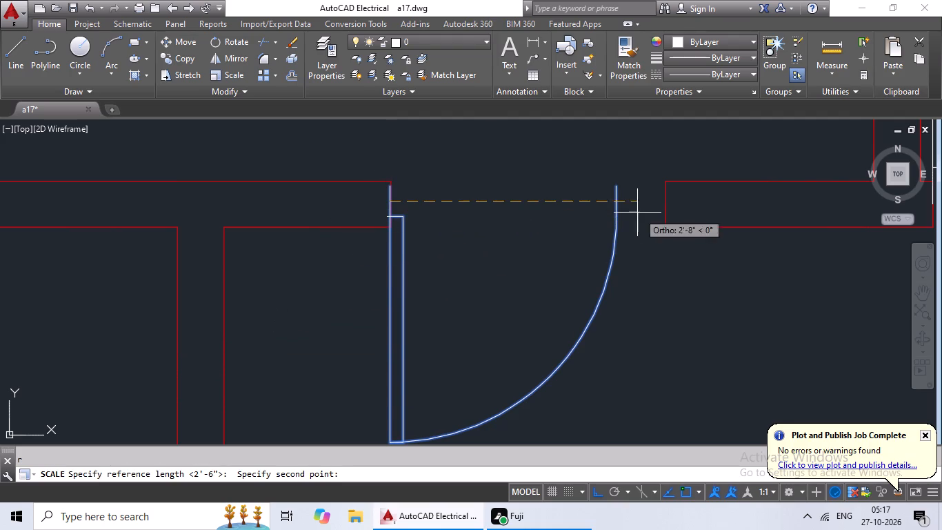
click(617, 200)
click(668, 198)
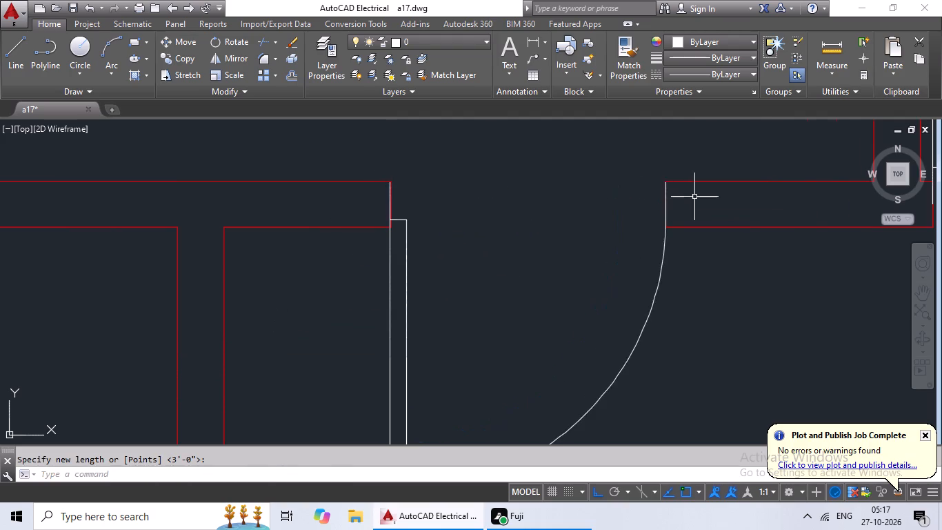
Paste a copy of the upward-opening door of the upper right room into the empty space right of the plan.
scroll(697, 196, down, 3)
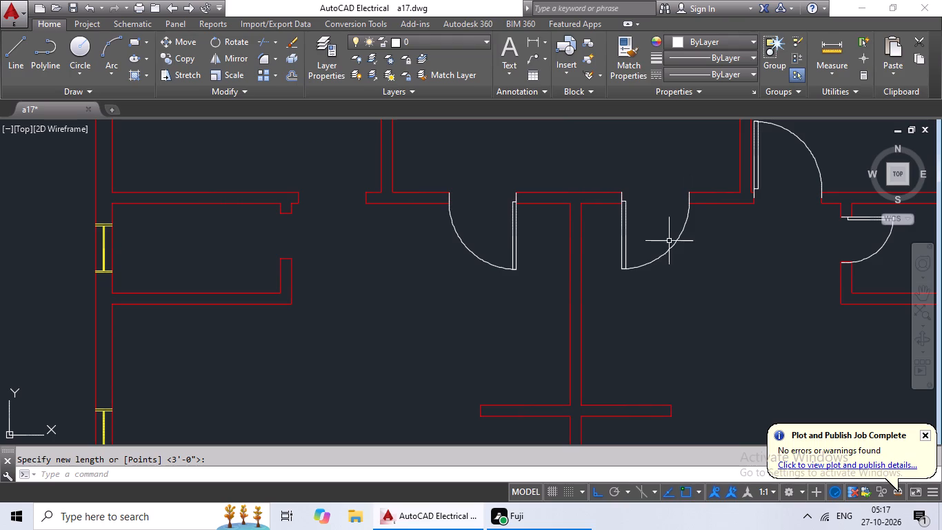
scroll(623, 225, down, 2)
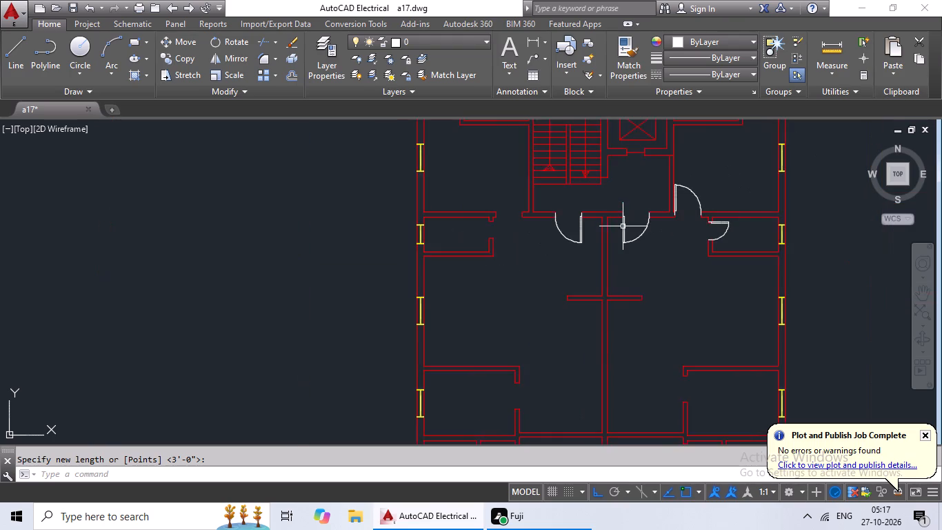
middle_drag(623, 226, 499, 253)
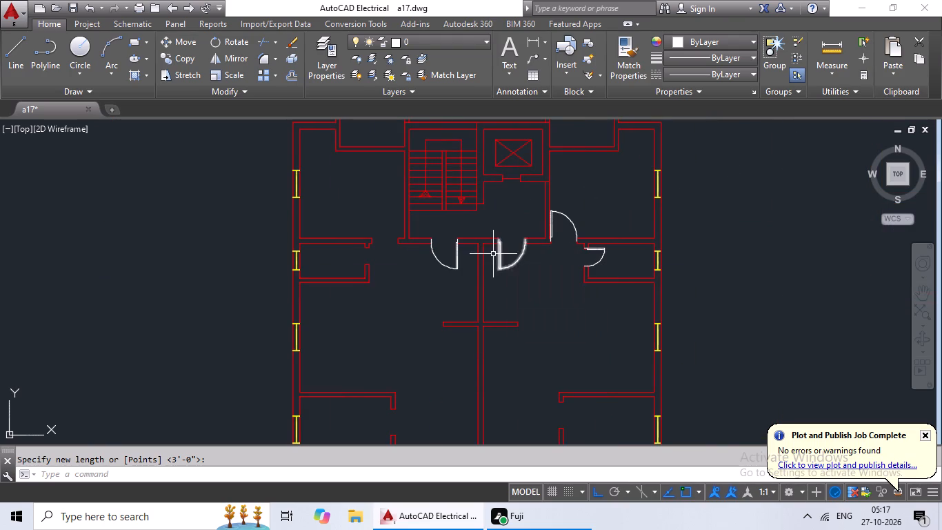
middle_drag(498, 230, 424, 244)
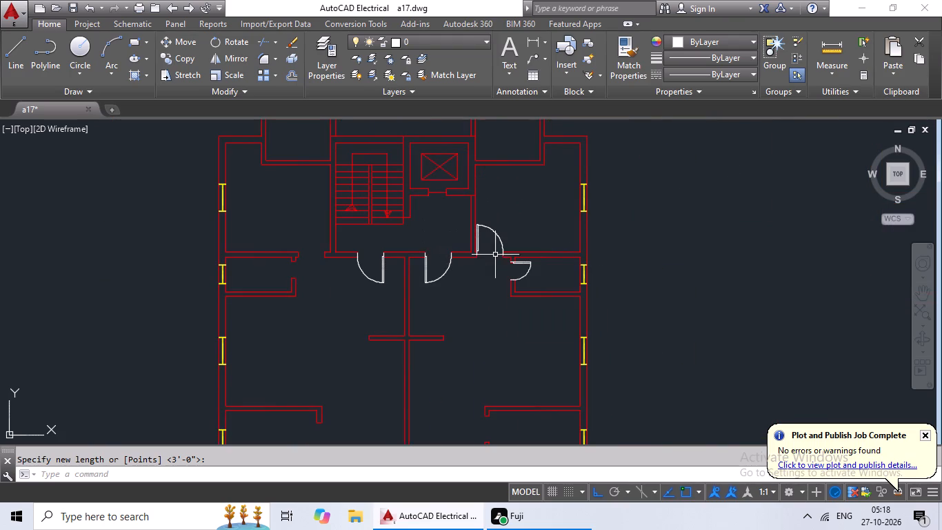
scroll(605, 248, down, 1)
middle_drag(606, 248, 525, 243)
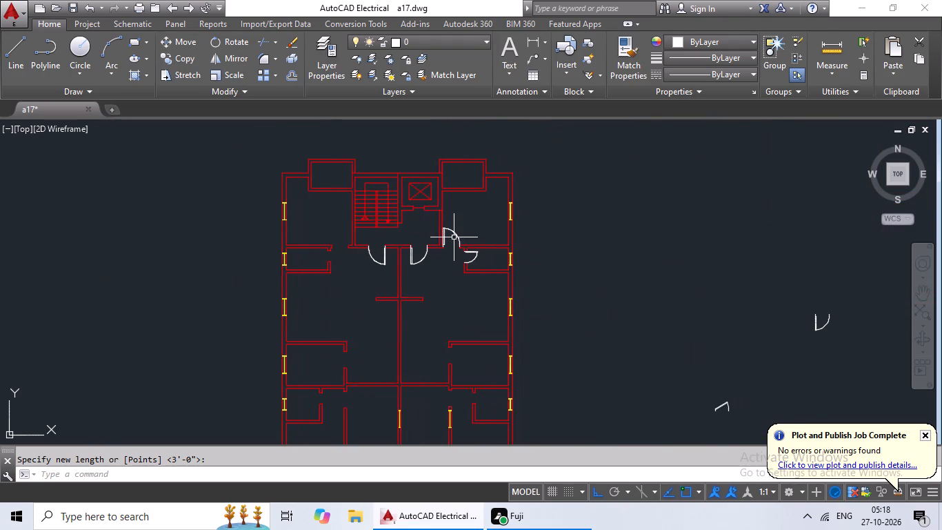
click(459, 237)
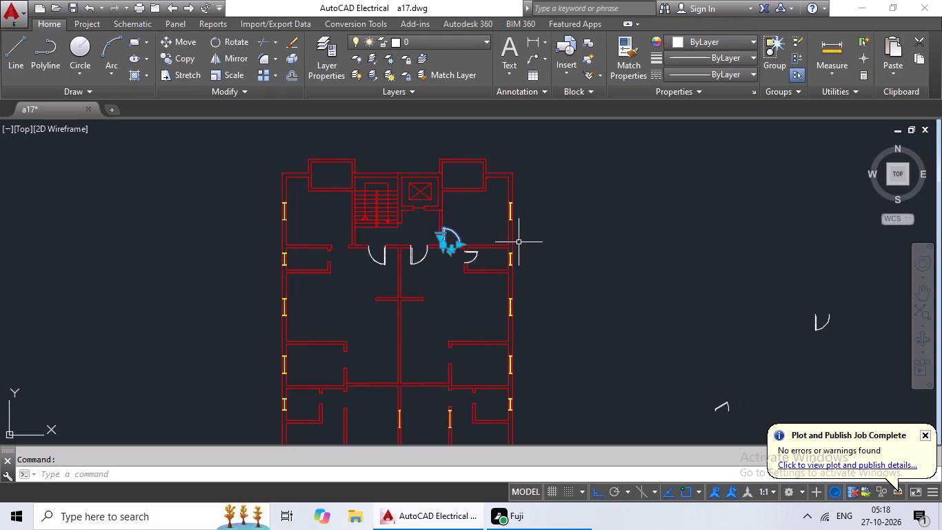
key(ctrl+c)
key(ctrl+v)
click(590, 249)
Mirror the copied upward-opening door about a vertical line to its right, erasing the source.
scroll(641, 236, up, 2)
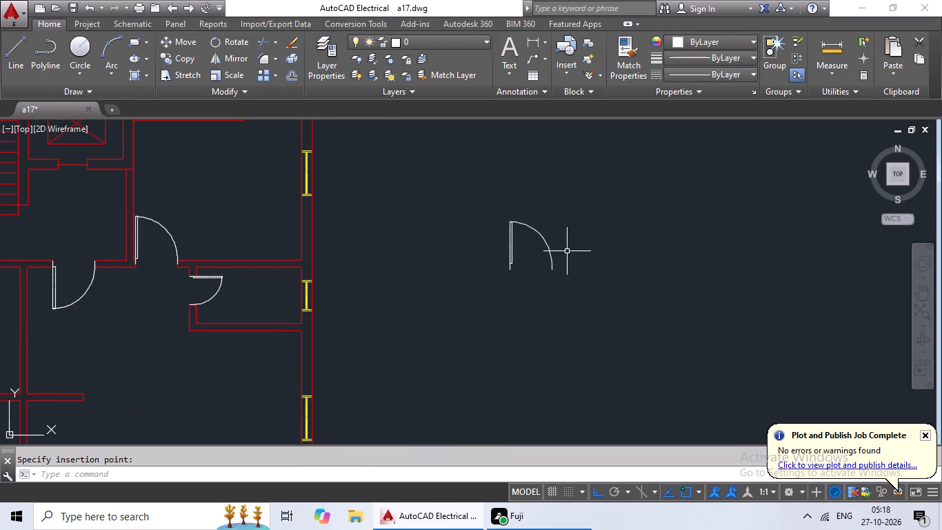
click(551, 255)
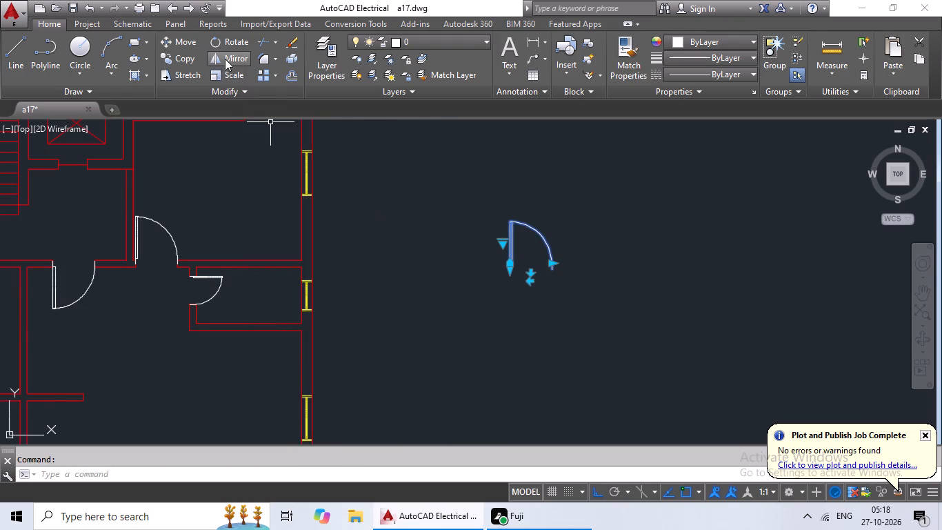
click(228, 57)
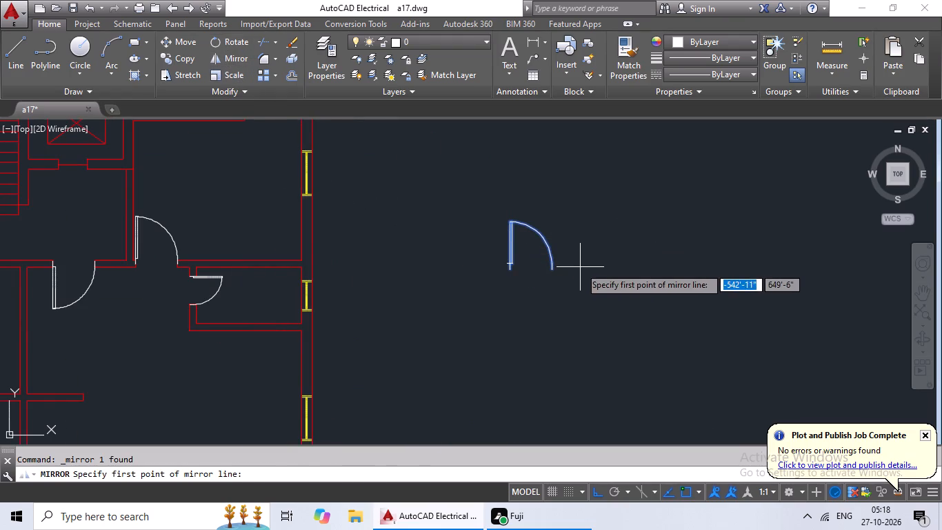
drag(580, 267, 579, 261)
click(565, 202)
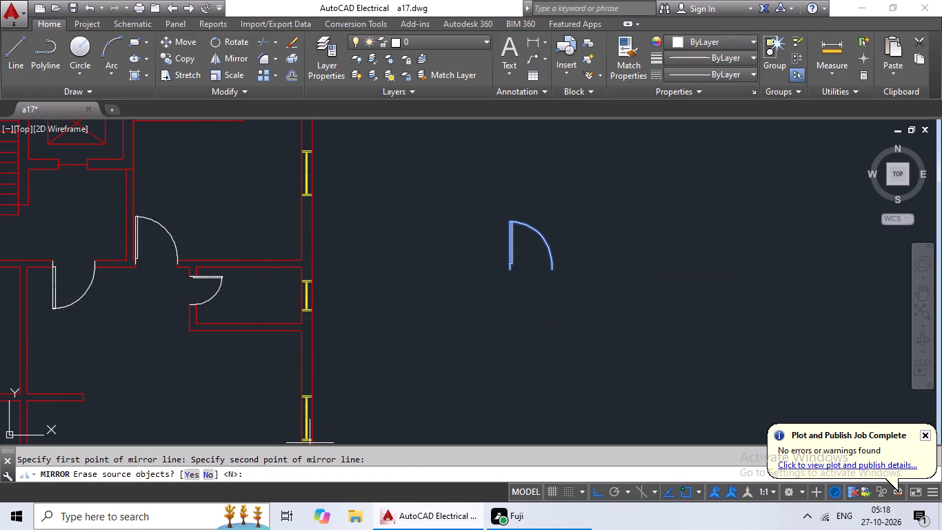
click(185, 478)
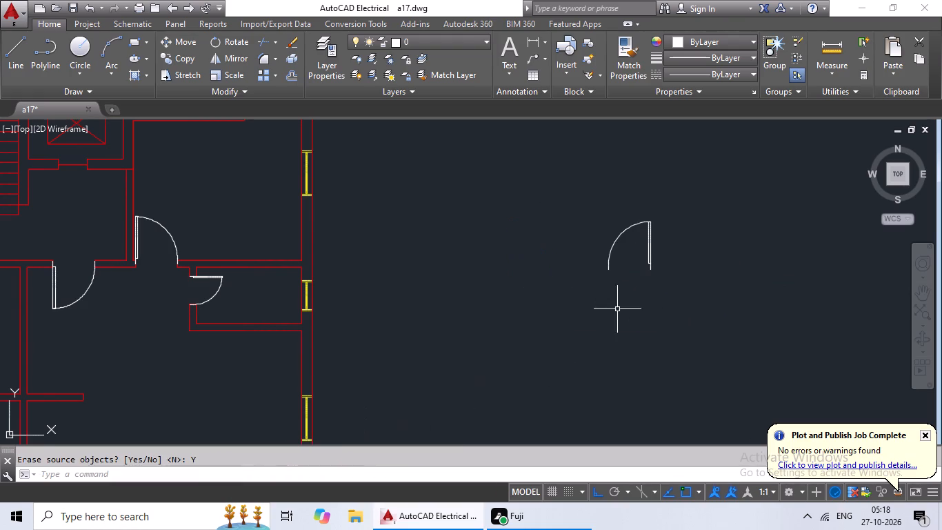
Paste a copy of the mirrored upward-opening door into the upper left room's doorway, its leaf against the right jamb.
click(651, 253)
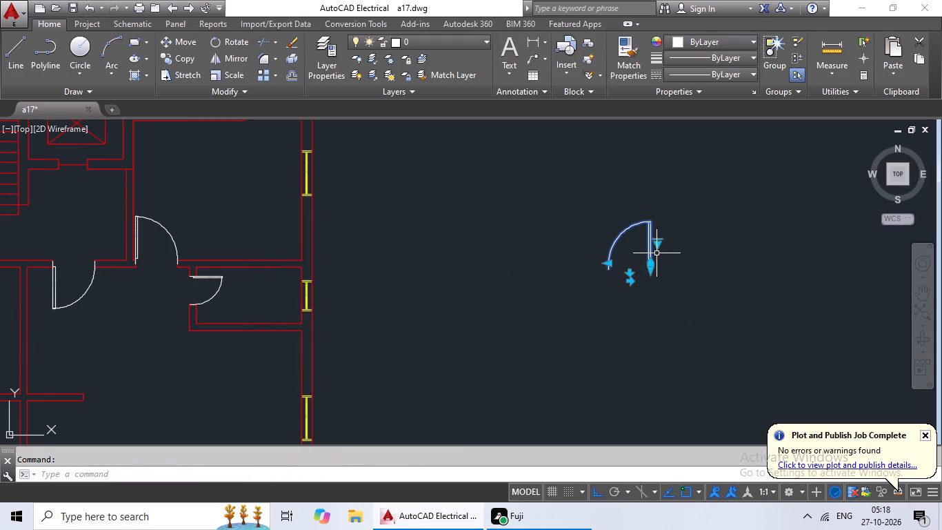
key(ctrl+c)
key(ctrl+v)
ctrl+scroll(520, 293, down, 2)
middle_drag(505, 299, 634, 309)
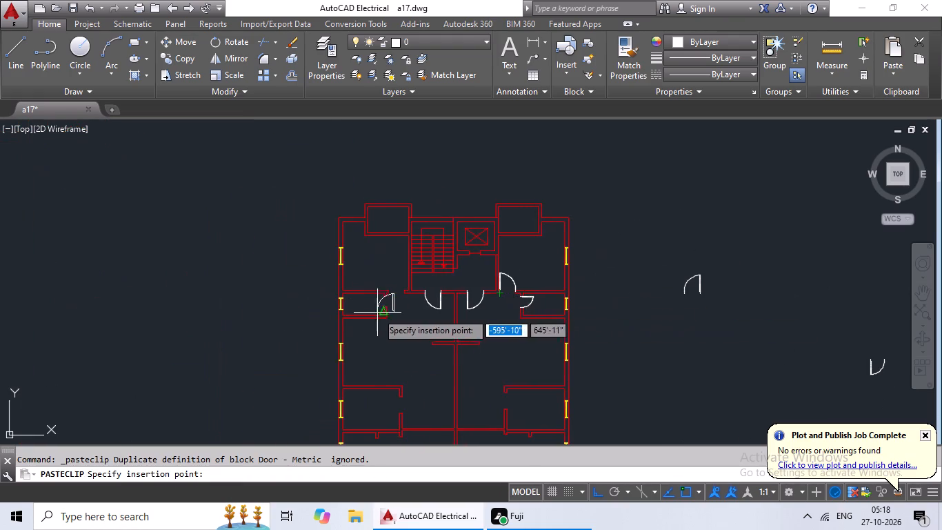
scroll(390, 294, up, 4)
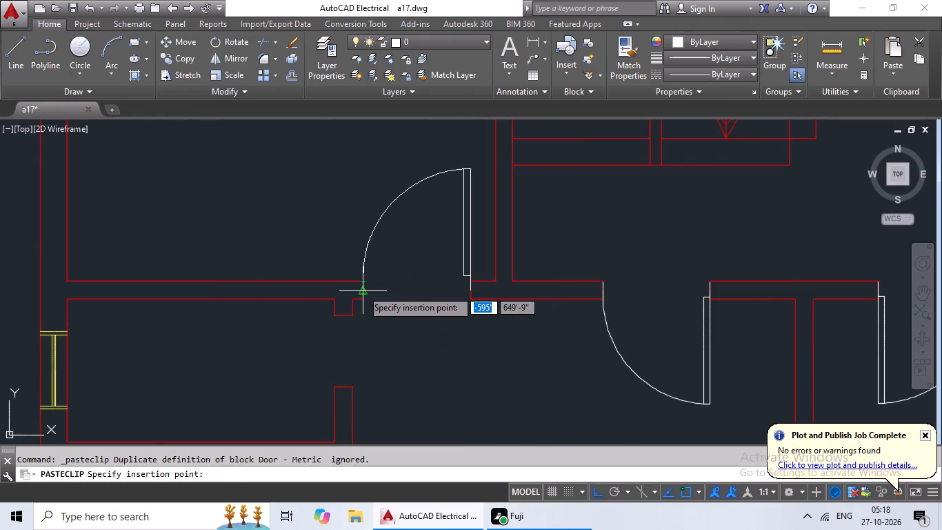
click(362, 290)
Paste a copy of the small door of the small right-hand room into the empty space right of the plan.
scroll(489, 296, down, 3)
middle_drag(492, 320, 456, 279)
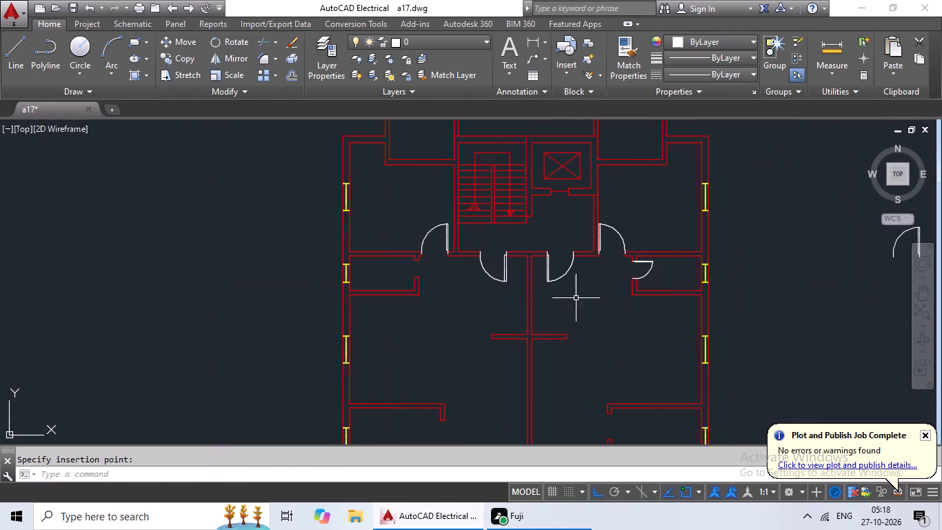
click(652, 263)
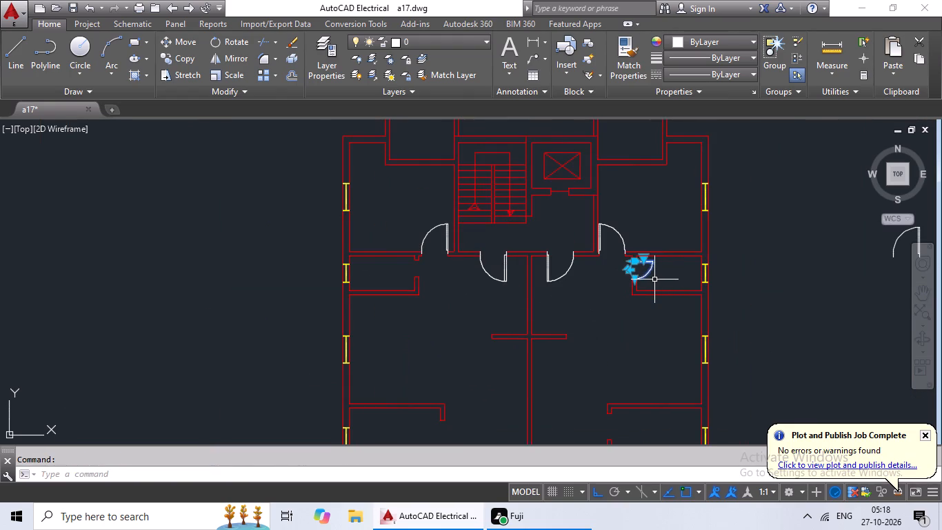
key(ctrl+c)
key(ctrl+v)
middle_drag(650, 281, 479, 298)
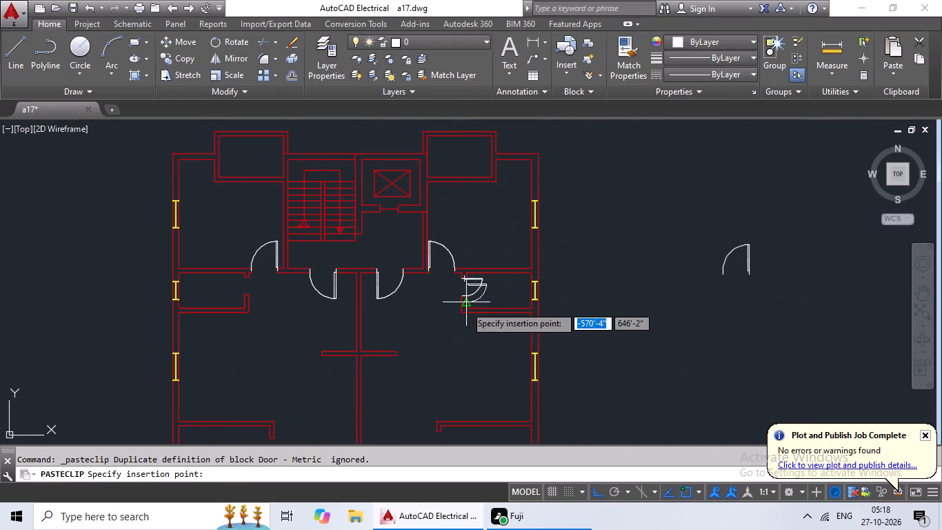
scroll(531, 317, down, 1)
middle_drag(620, 341, 445, 345)
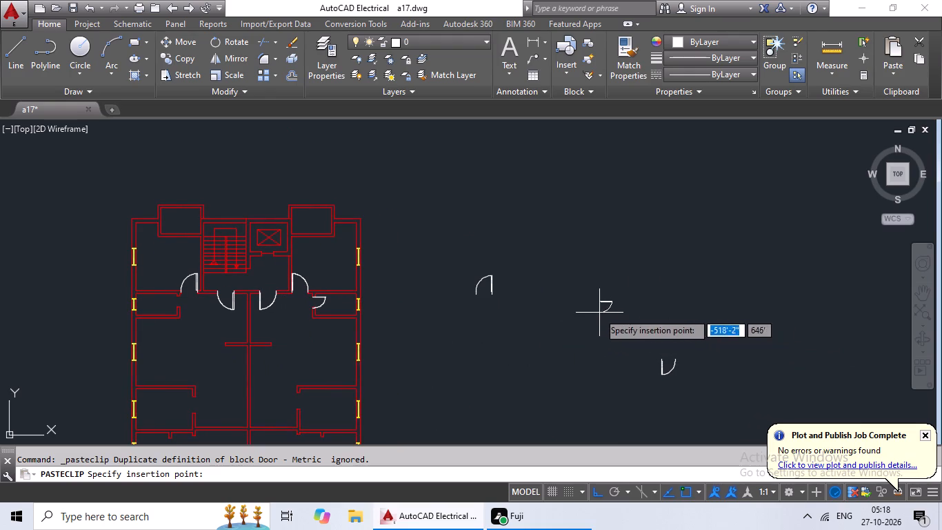
click(565, 313)
Delete the loose mirrored upward-opening door lying right of the plan.
scroll(554, 327, up, 1)
drag(501, 230, 410, 286)
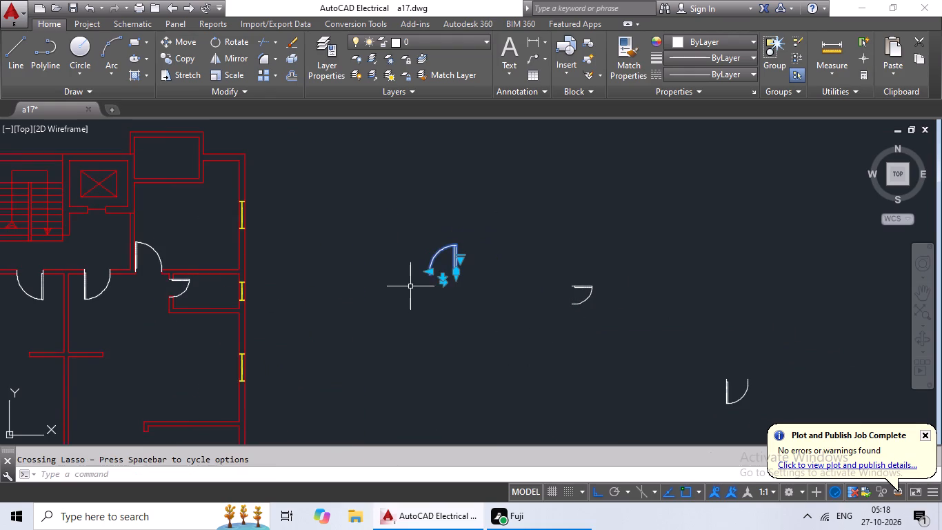
key(Delete)
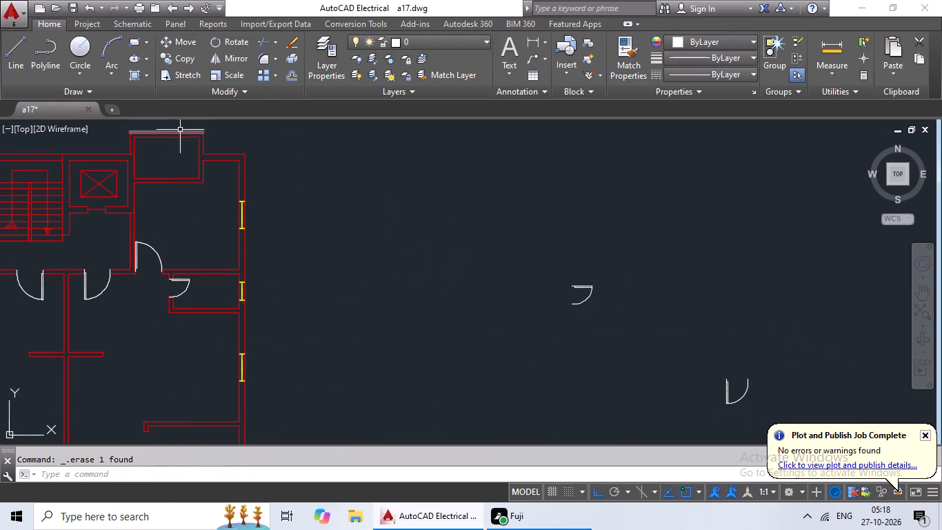
Mirror the copied small door about a roughly vertical line to its left, erasing the source.
drag(632, 288, 545, 302)
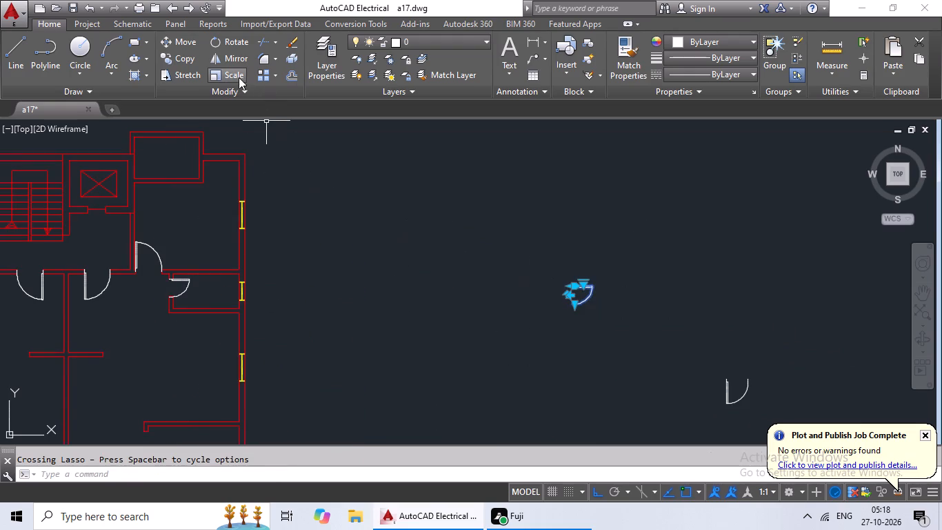
drag(238, 56, 241, 63)
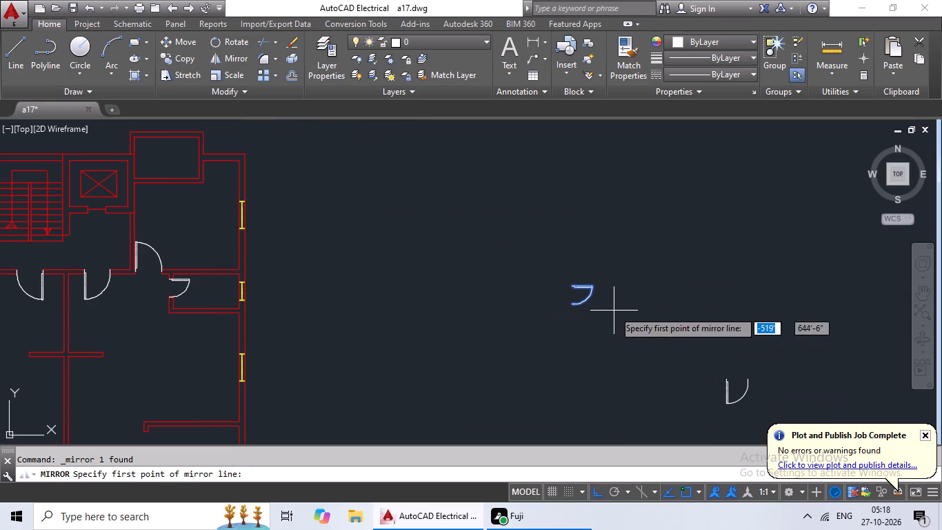
click(543, 306)
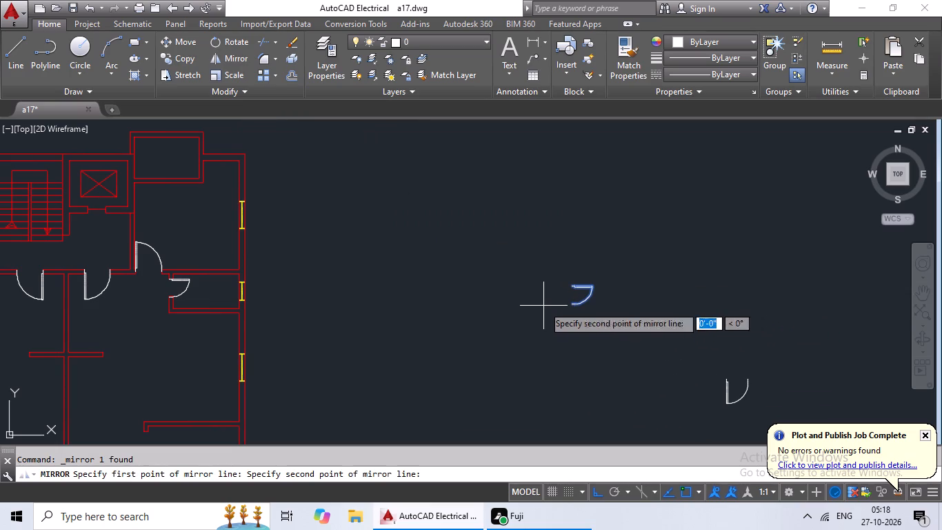
click(548, 273)
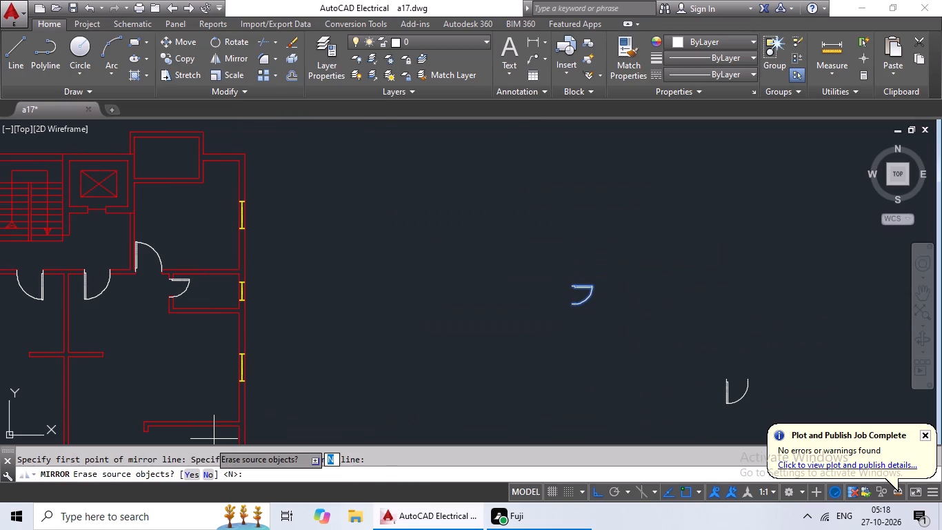
click(191, 479)
Paste a copy of the mirrored small door into the doorway of the small left-hand room, its leaf along the upper jamb.
click(514, 286)
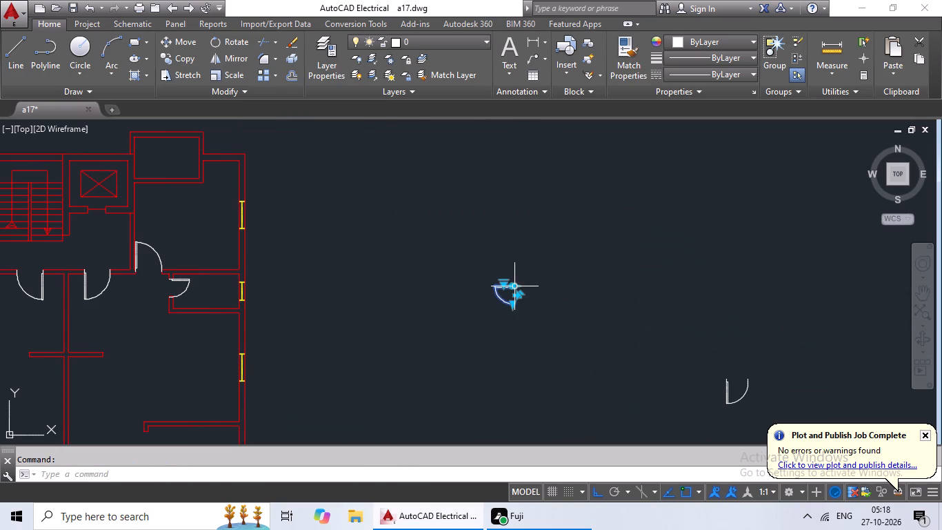
key(ctrl+c)
key(ctrl+v)
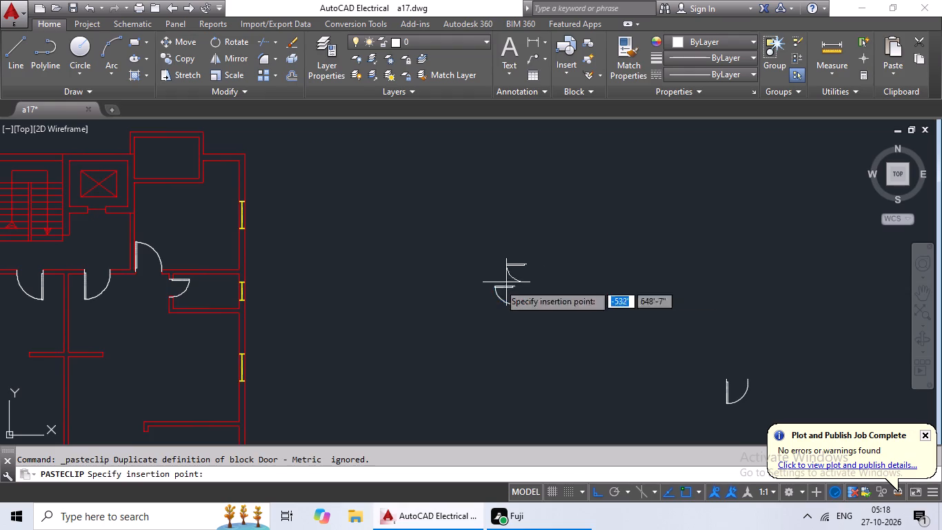
ctrl+scroll(426, 297, down, 2)
middle_drag(436, 302, 551, 291)
scroll(358, 288, up, 5)
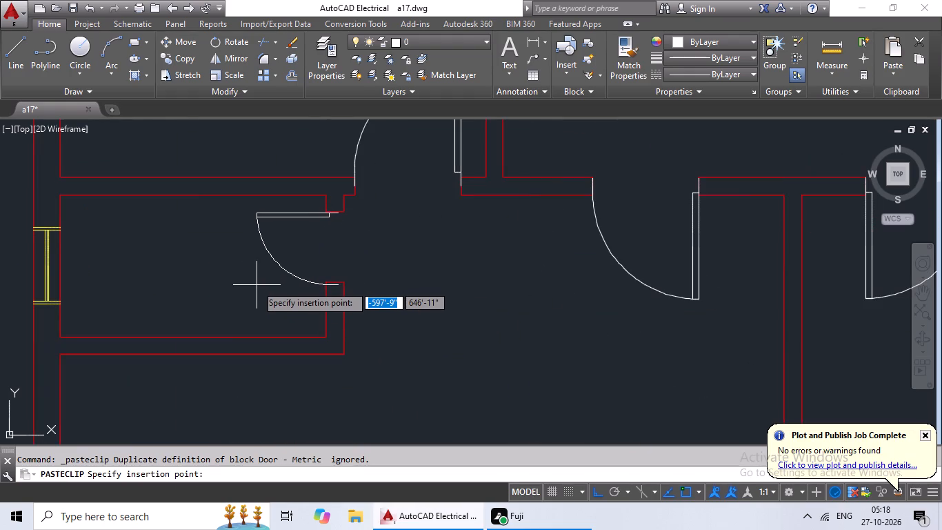
middle_drag(261, 288, 265, 342)
scroll(261, 326, up, 1)
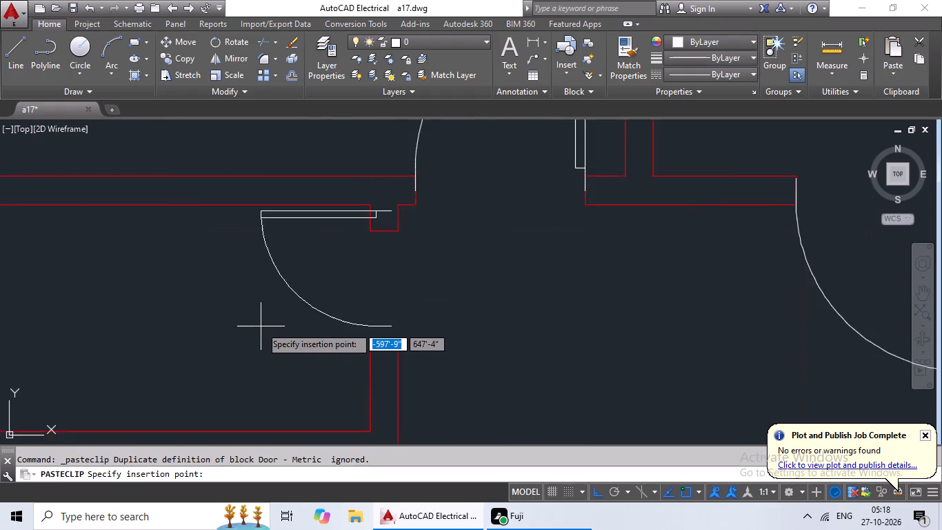
scroll(261, 326, up, 1)
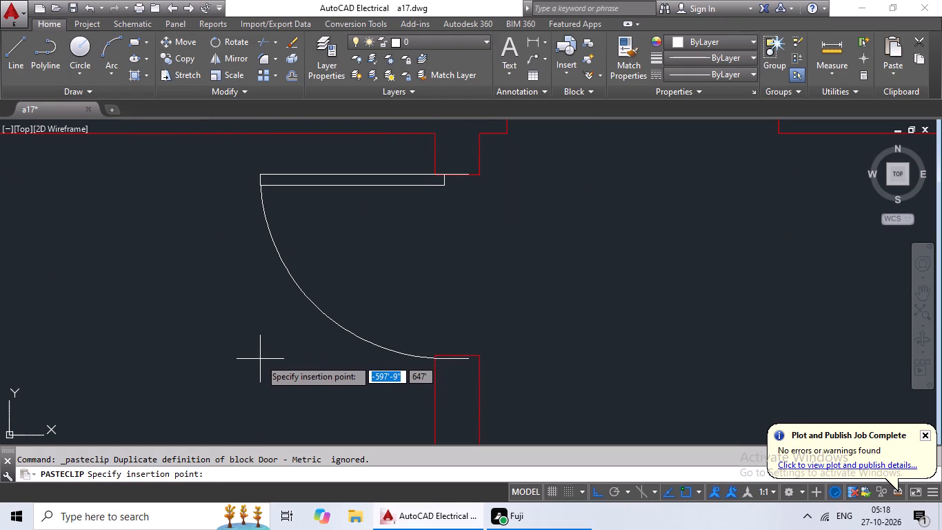
click(260, 359)
Shift the pasted small door upward with Stretch so the lower end of its swing meets the lower jamb line.
click(403, 353)
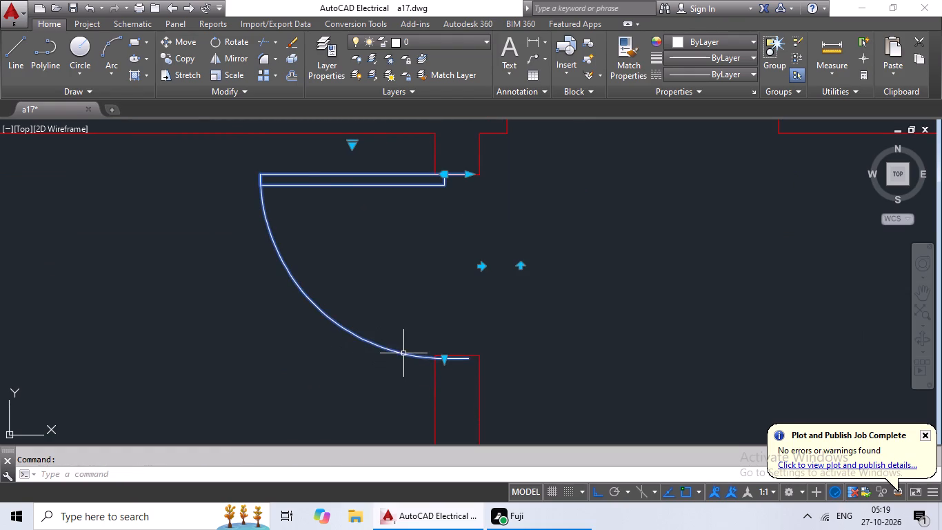
click(197, 73)
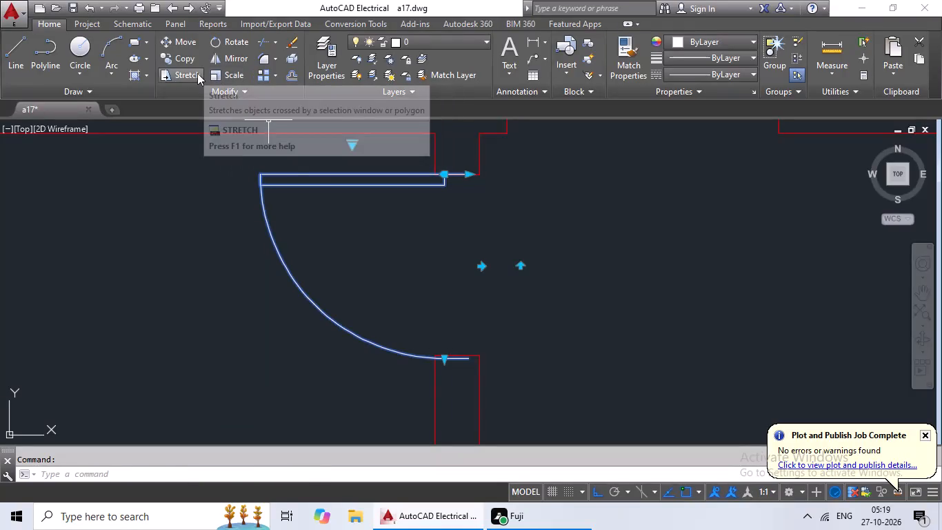
scroll(459, 368, up, 4)
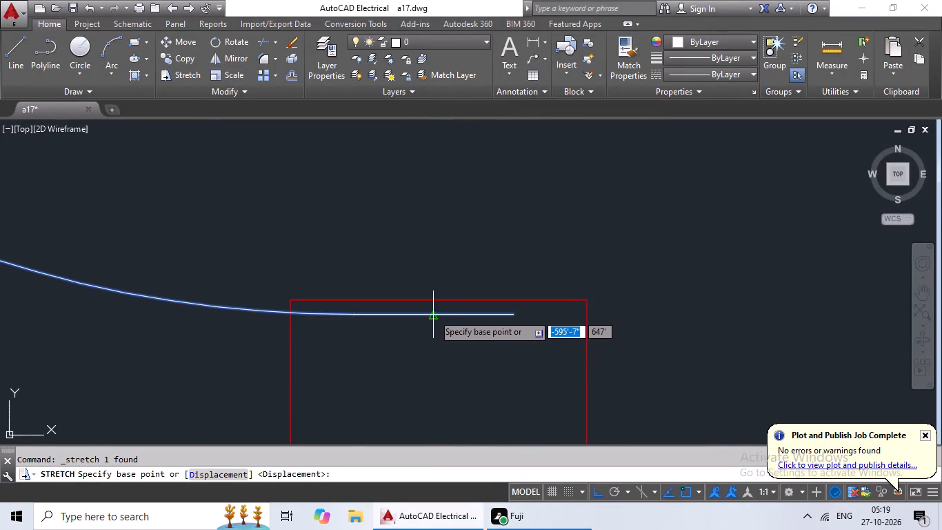
click(433, 314)
click(442, 299)
scroll(575, 294, down, 5)
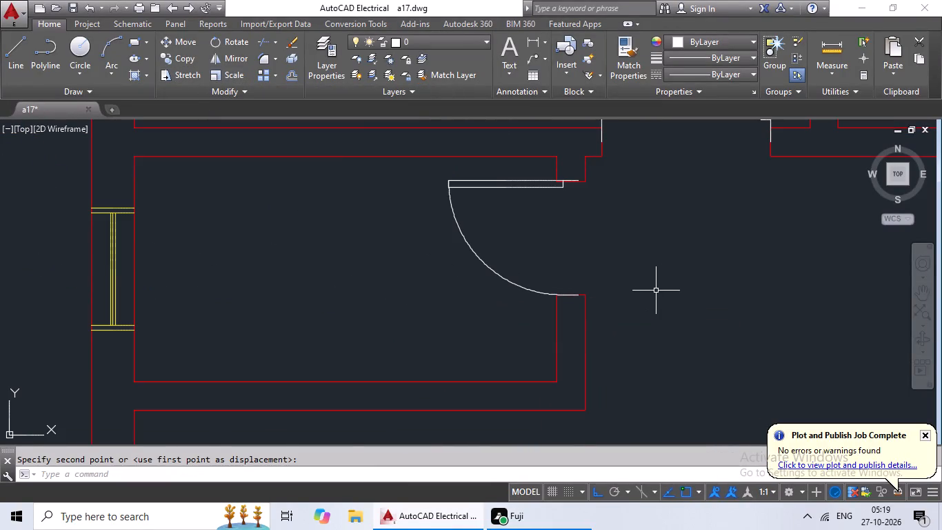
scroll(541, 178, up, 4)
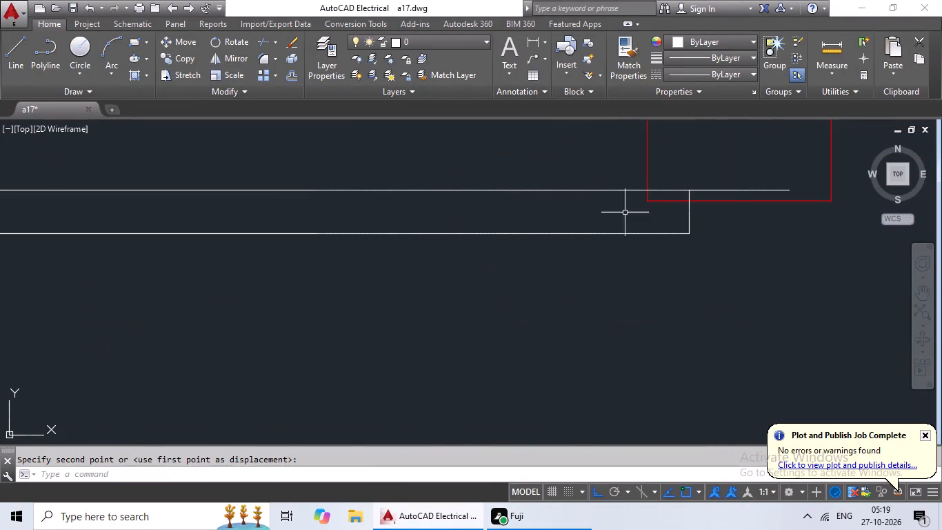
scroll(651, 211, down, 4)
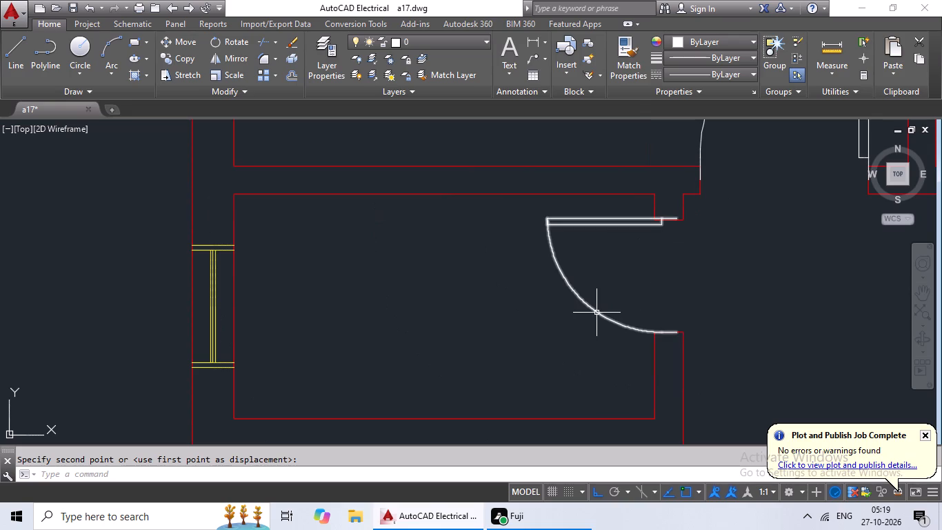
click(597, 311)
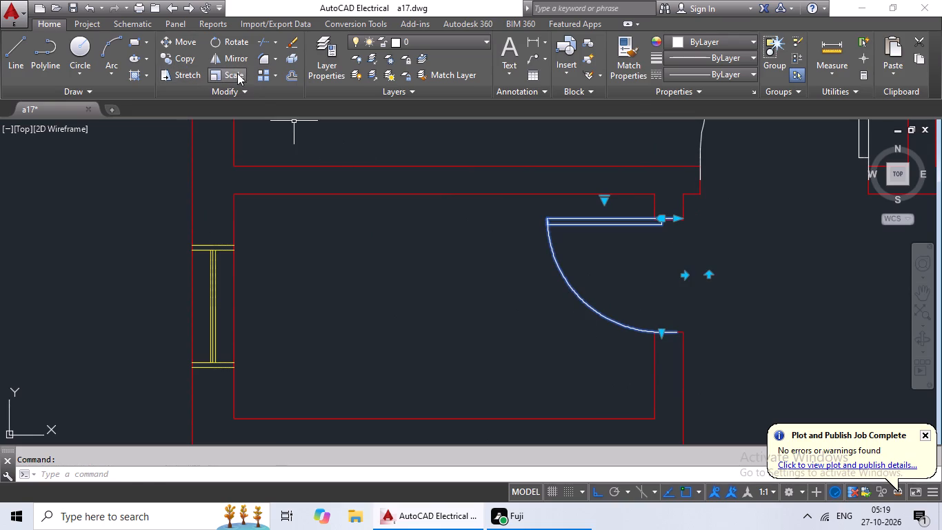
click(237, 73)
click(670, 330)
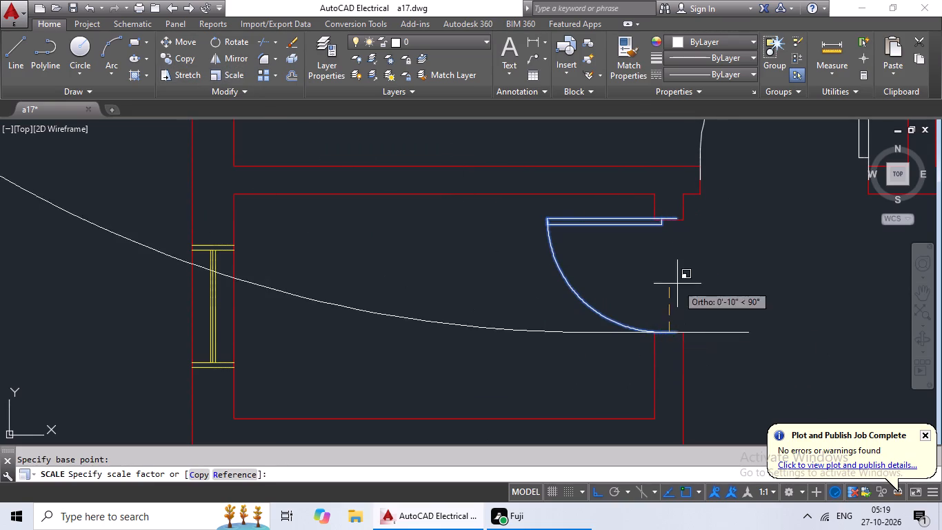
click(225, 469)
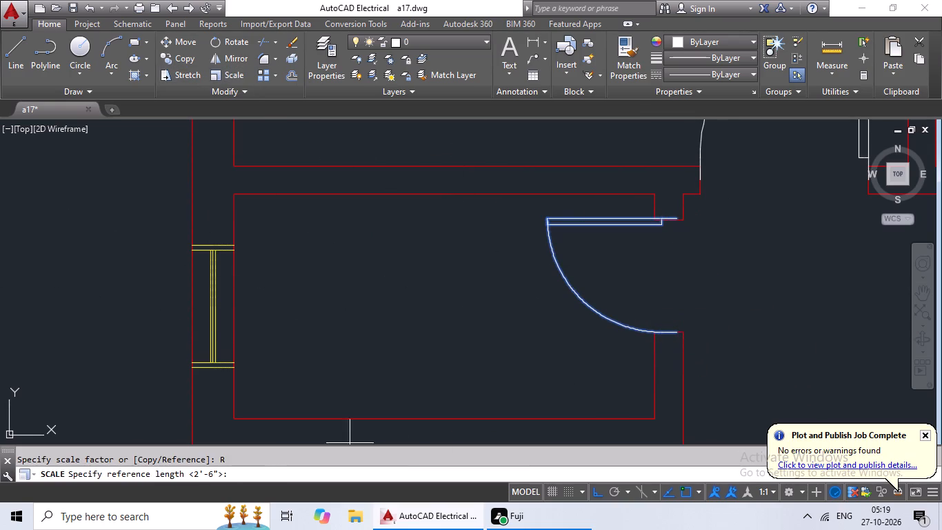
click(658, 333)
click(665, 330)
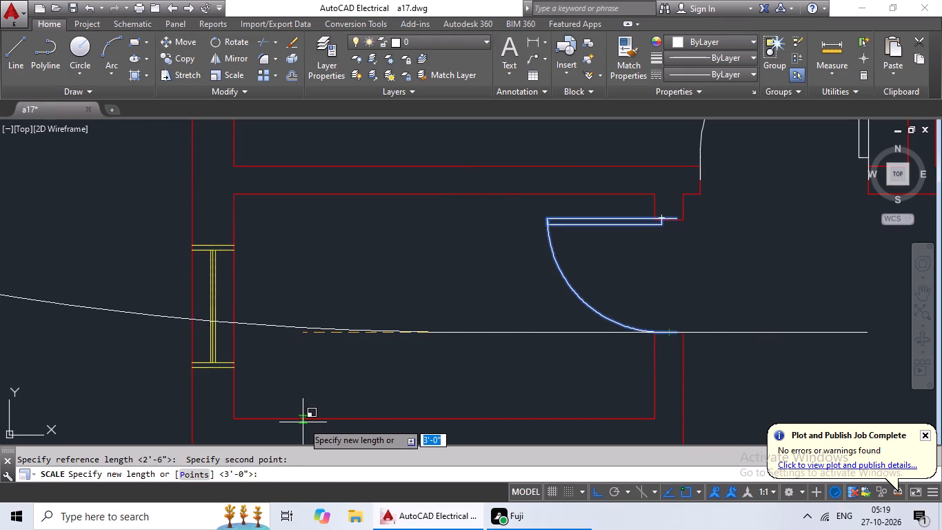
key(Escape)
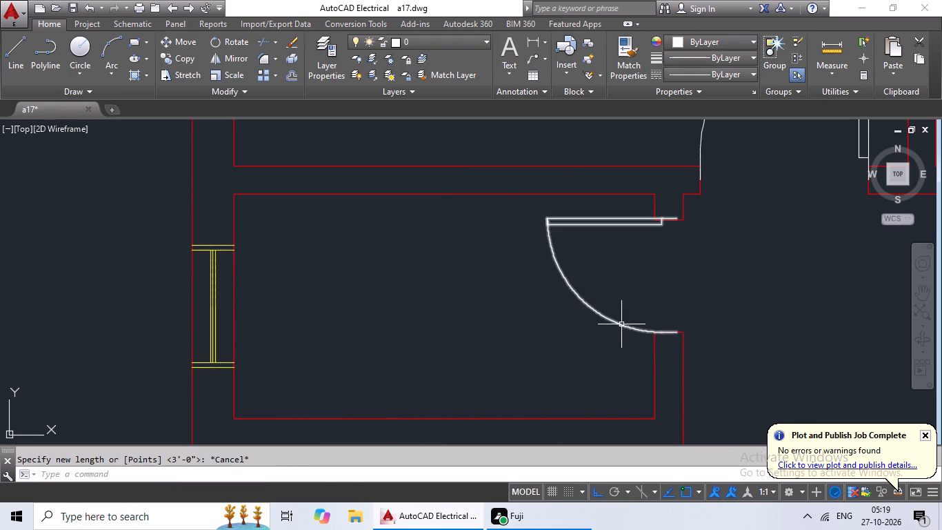
Scale the small left-hand door by reference from its lower jamb point so its width ends at the upper jamb line.
click(621, 324)
click(221, 75)
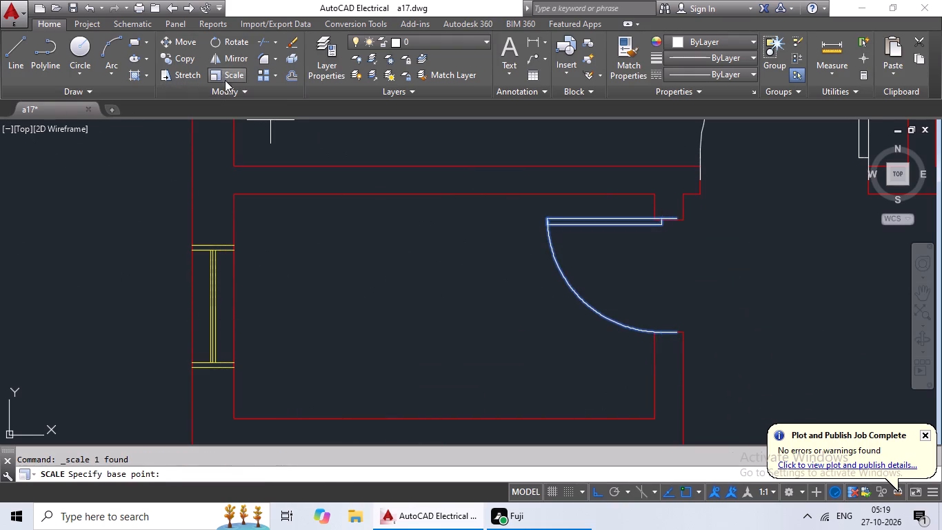
click(669, 331)
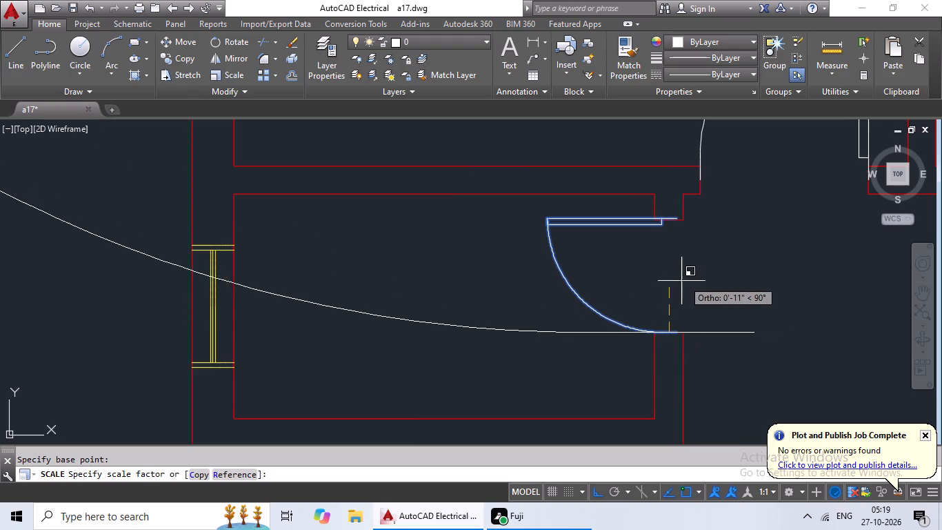
click(232, 472)
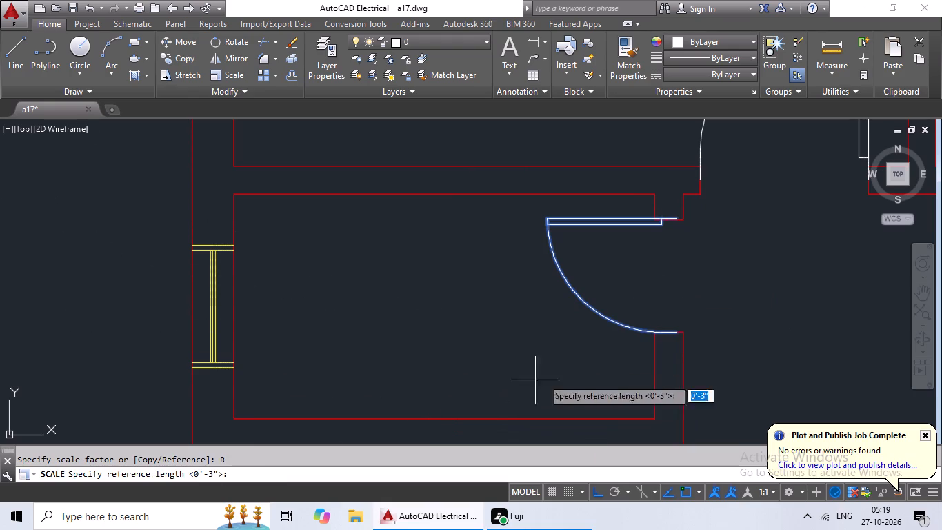
click(670, 331)
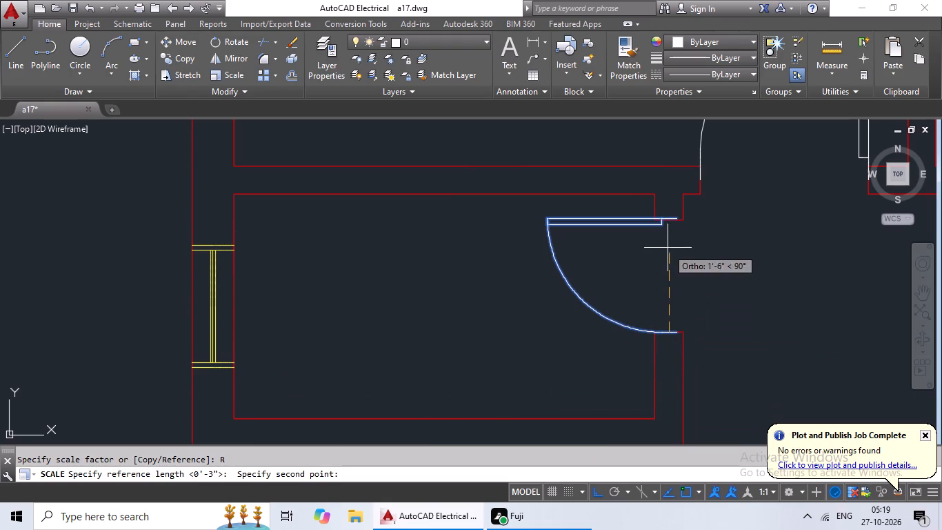
scroll(674, 217, up, 4)
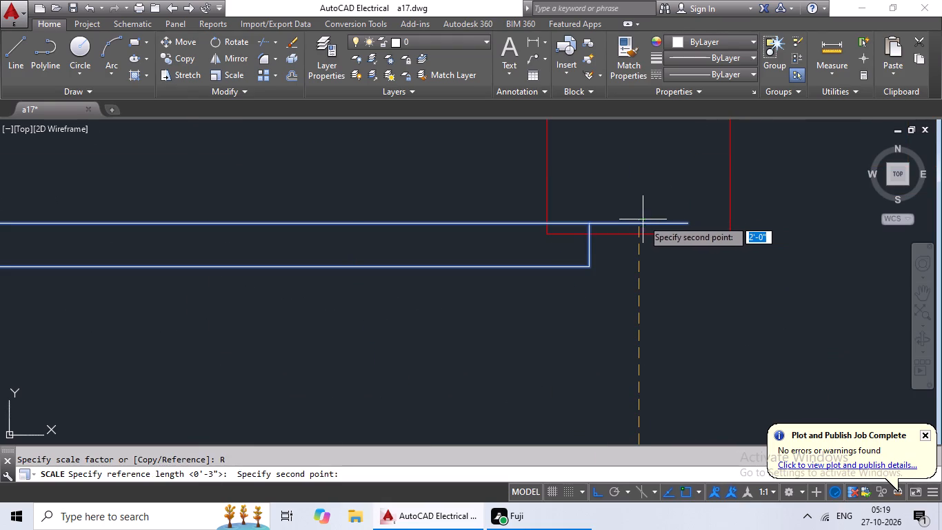
click(637, 222)
click(639, 230)
scroll(681, 245, down, 4)
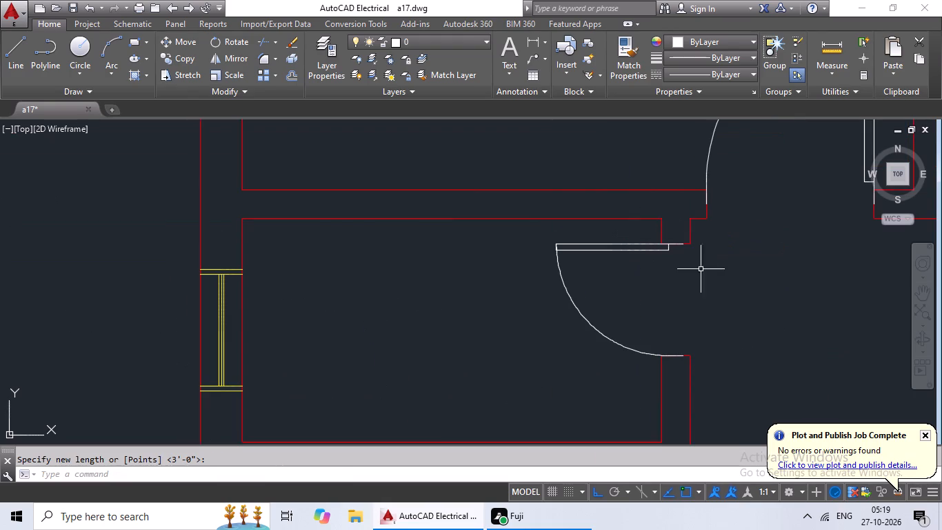
Paste a copy of the small left-hand door into the left-hand room doorway further down, its leaf along the upper jamb.
scroll(726, 272, down, 3)
middle_drag(727, 271, 412, 284)
scroll(446, 282, down, 2)
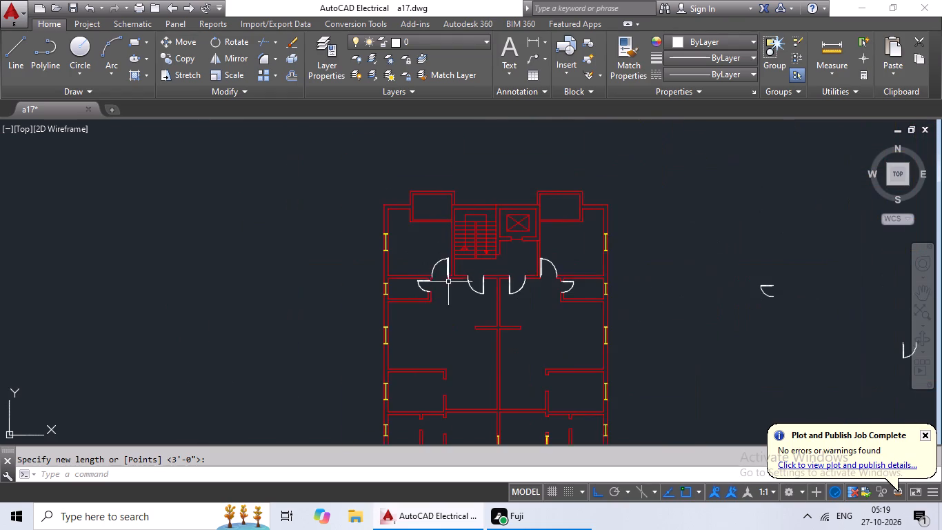
middle_drag(454, 304, 466, 210)
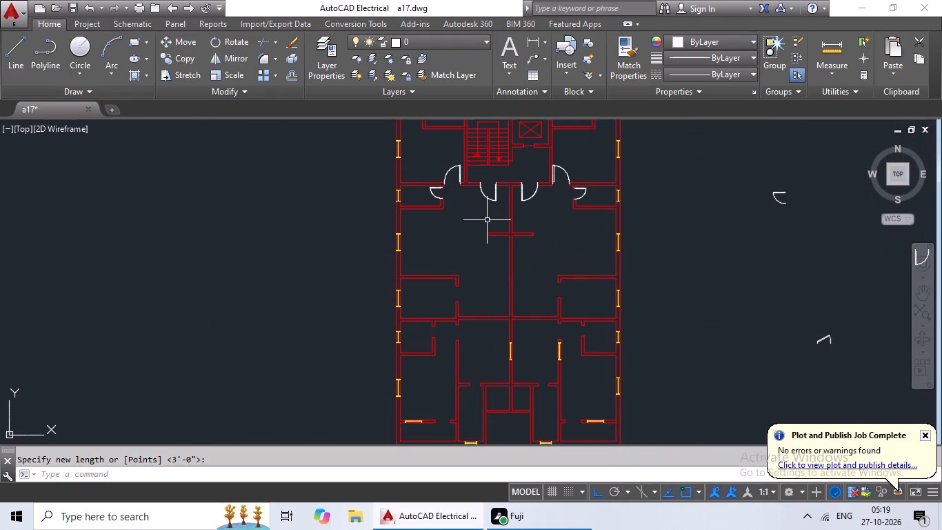
click(432, 193)
key(ctrl+c)
key(ctrl+v)
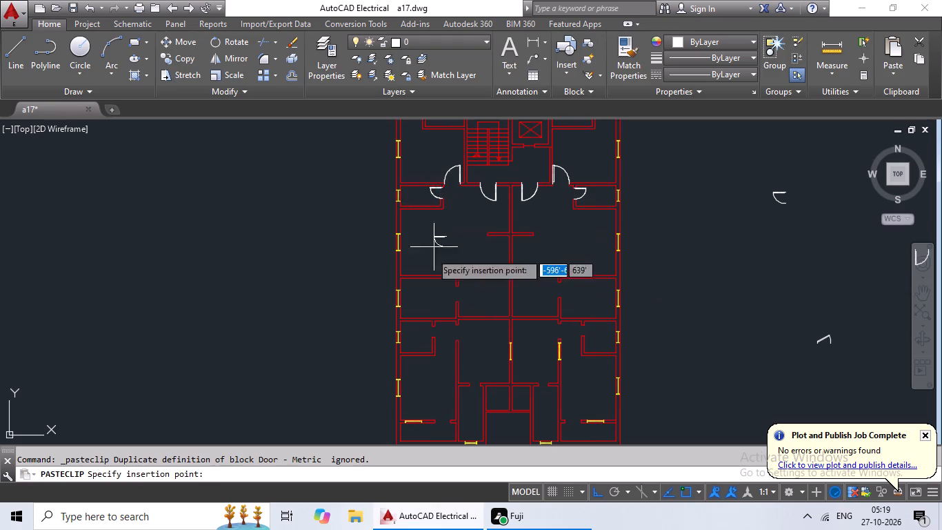
scroll(439, 305, up, 5)
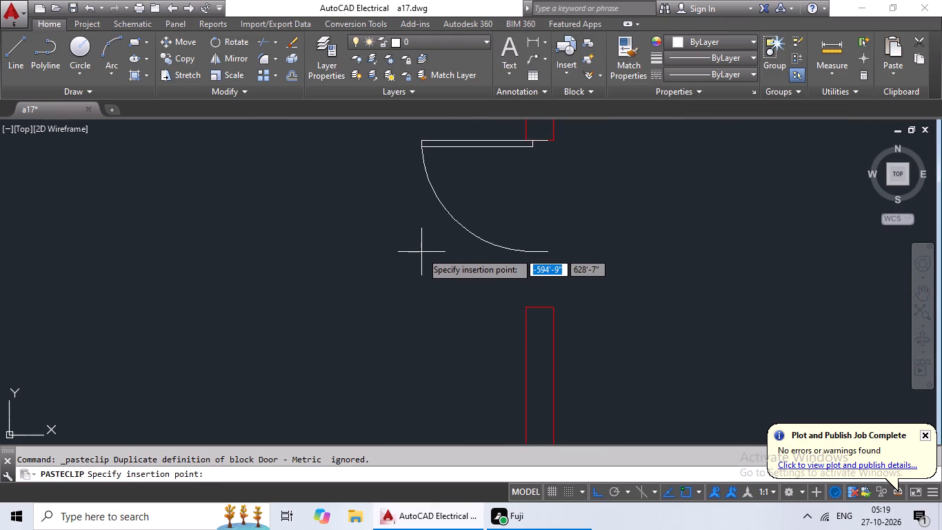
click(421, 252)
Scale the pasted left-hand door by reference from its upper jamb point so its width ends at the lower jamb line.
click(468, 235)
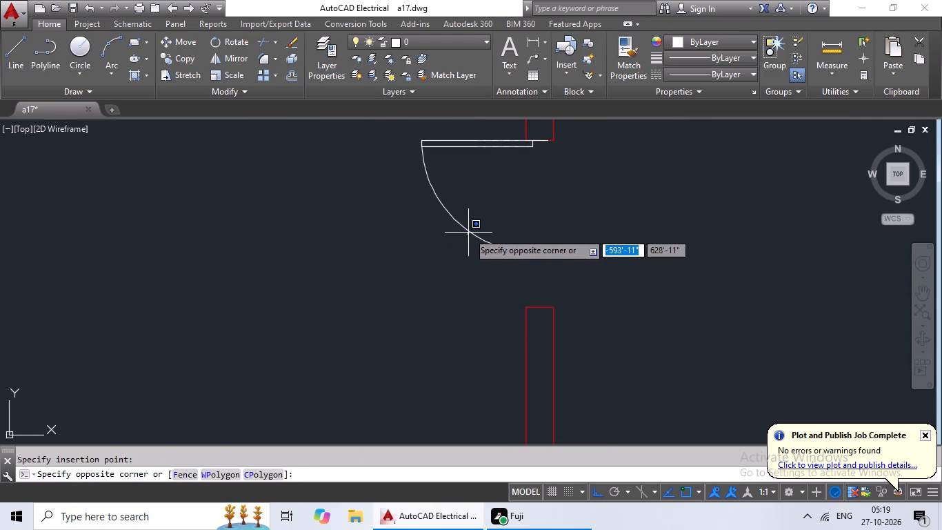
click(468, 232)
click(461, 225)
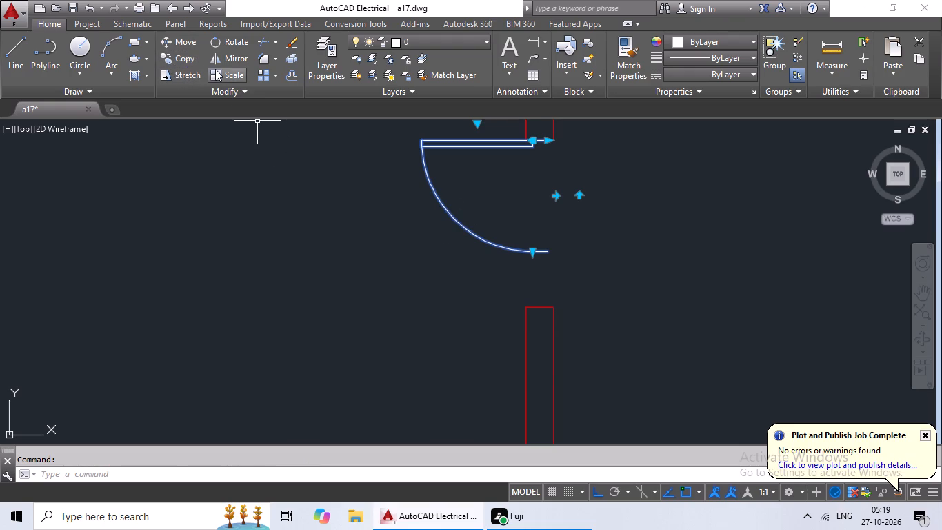
click(218, 72)
click(540, 139)
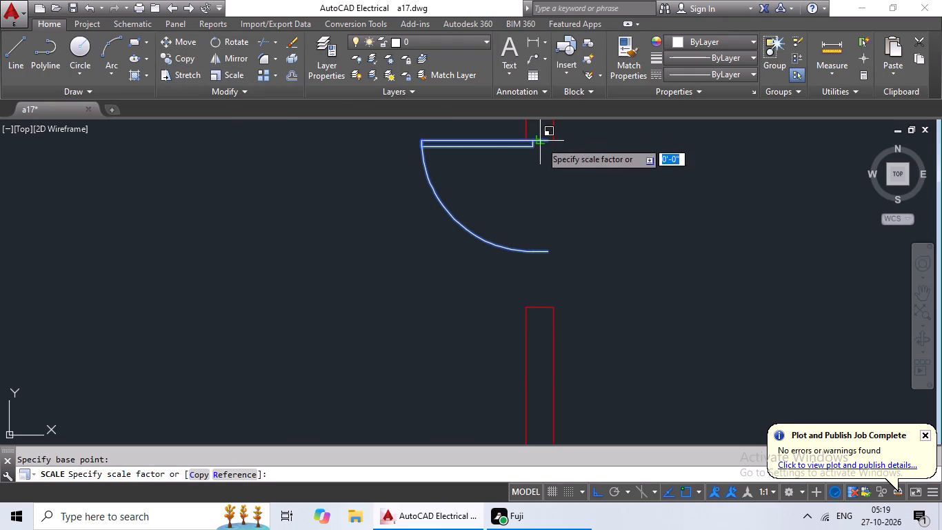
drag(240, 471, 241, 464)
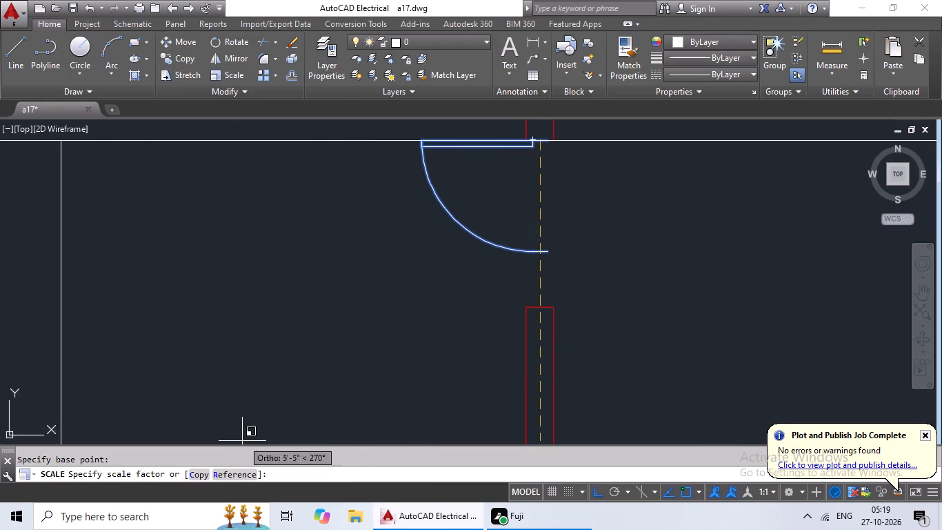
click(228, 478)
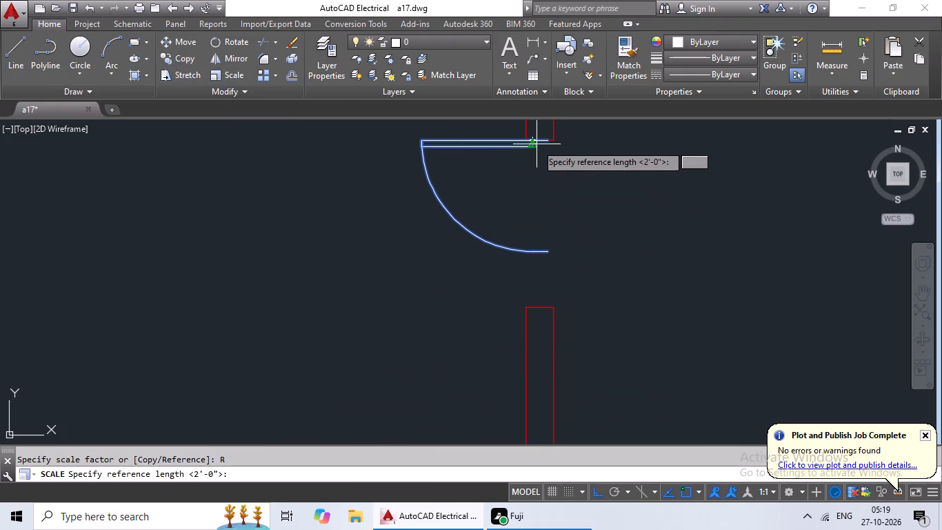
click(541, 142)
click(542, 249)
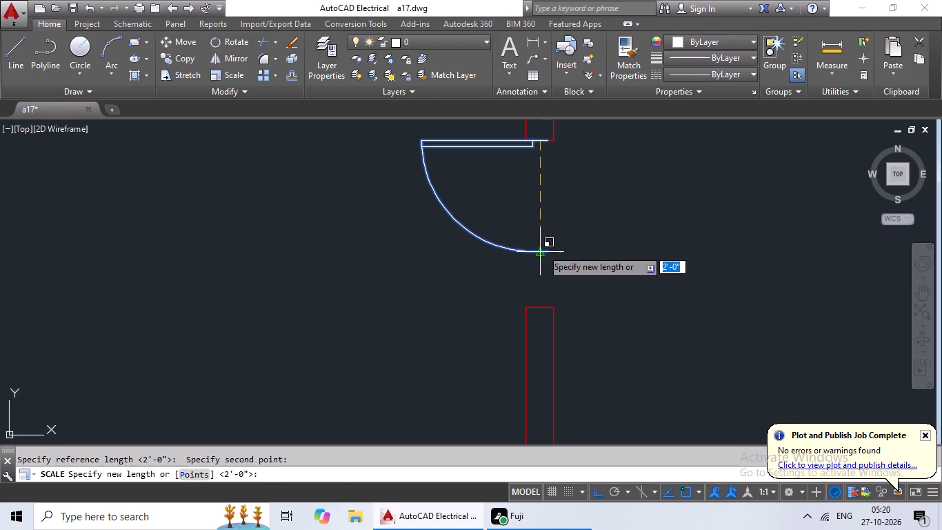
click(542, 309)
Paste a copy of the small right-hand door into the matching right-hand doorway, the end of its swing on the lower jamb.
scroll(605, 269, down, 5)
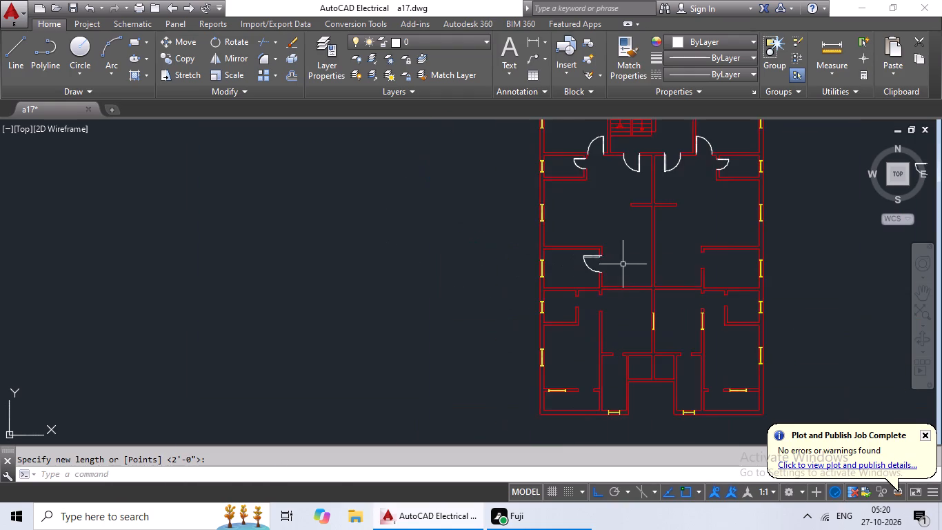
middle_drag(643, 260, 492, 260)
middle_drag(550, 218, 428, 238)
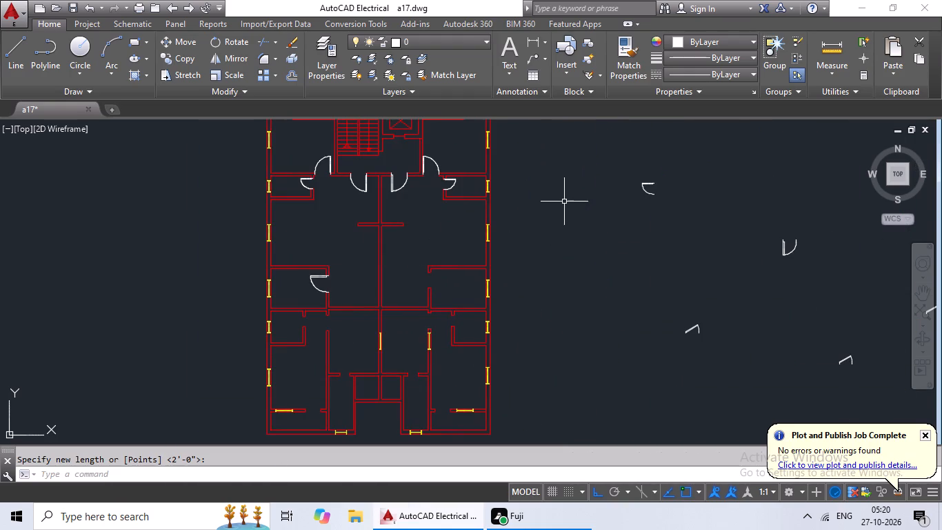
click(452, 184)
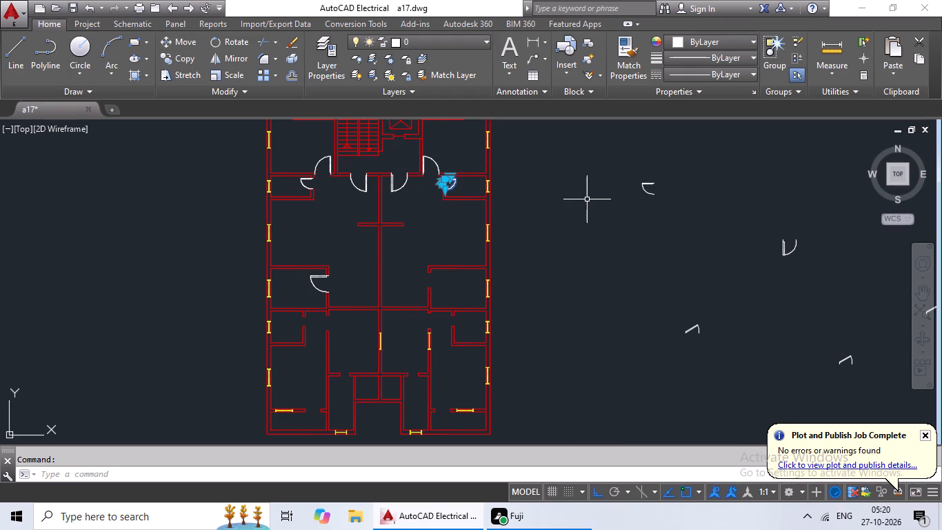
key(ctrl+c)
key(ctrl+v)
scroll(448, 306, up, 4)
middle_drag(384, 263, 410, 304)
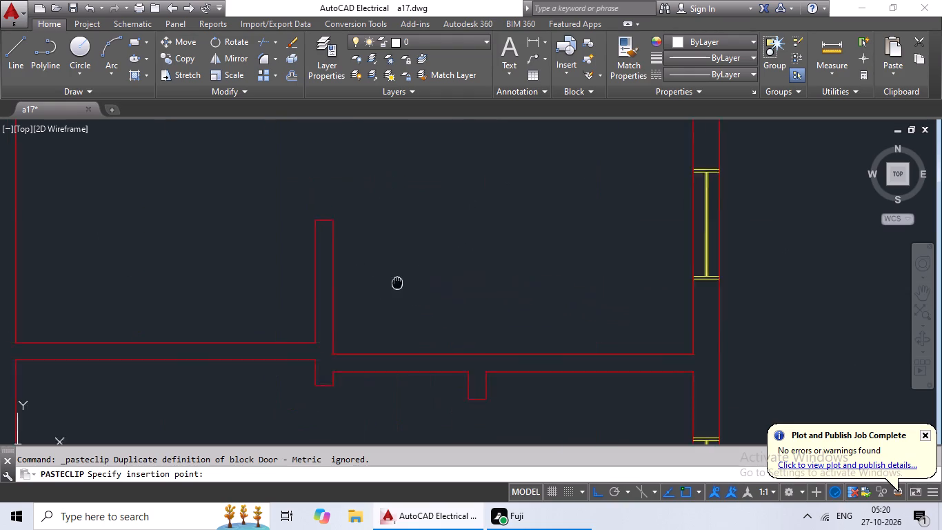
middle_drag(410, 304, 450, 360)
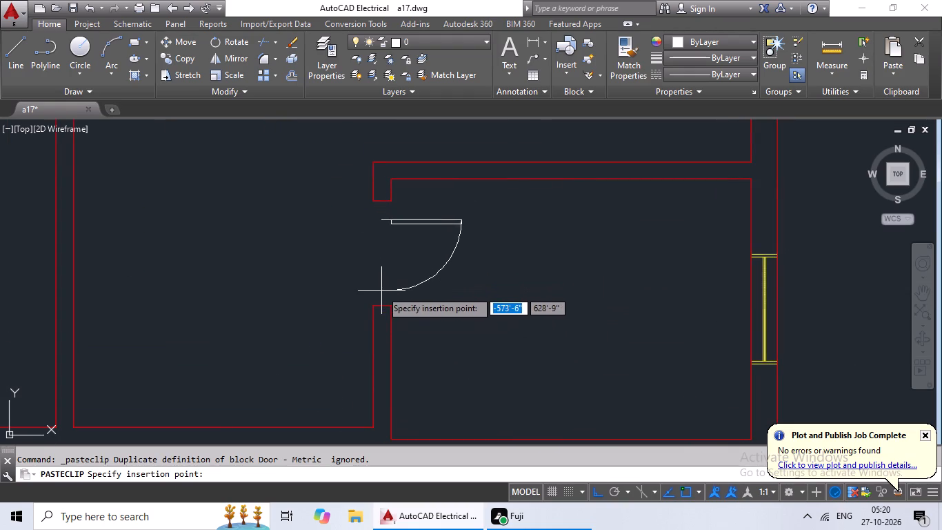
click(383, 304)
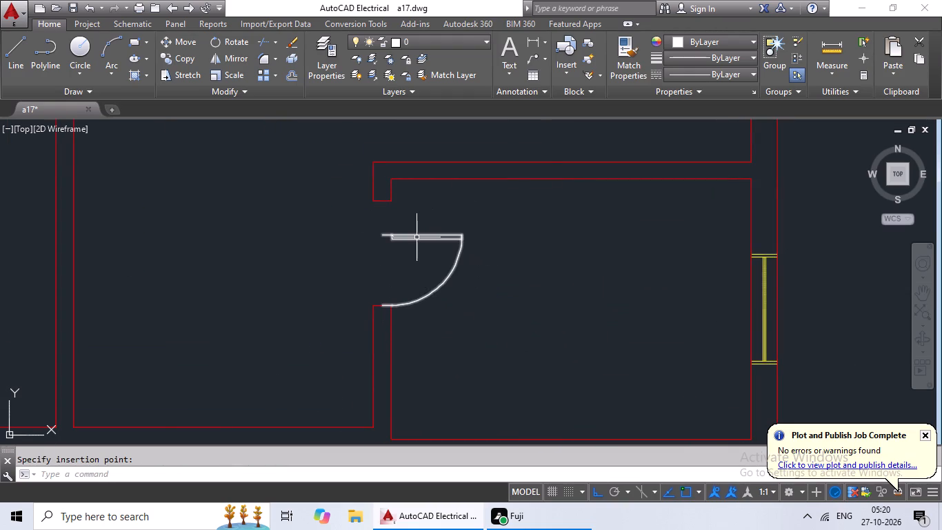
Scale the pasted right-hand door by reference from its lower jamb point so its width ends at the upper jamb line.
click(415, 239)
click(233, 76)
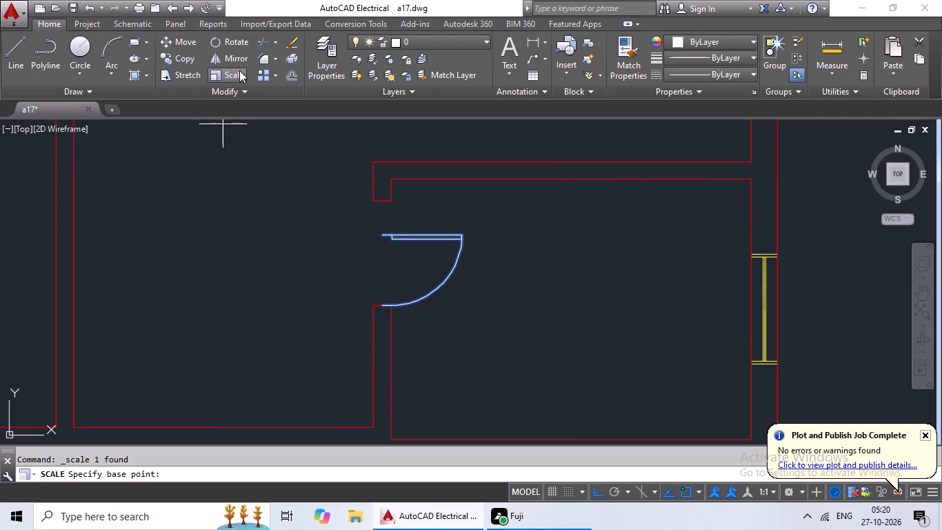
click(381, 305)
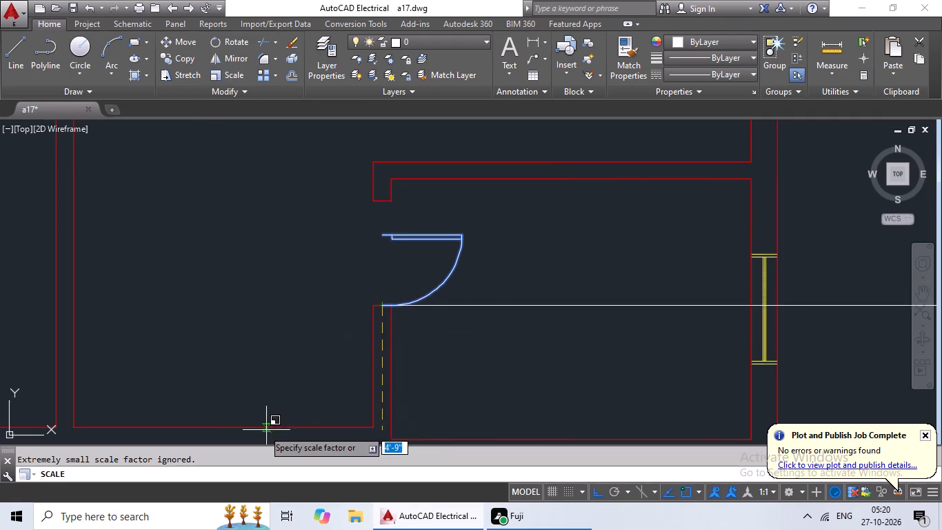
key(r)
key(space)
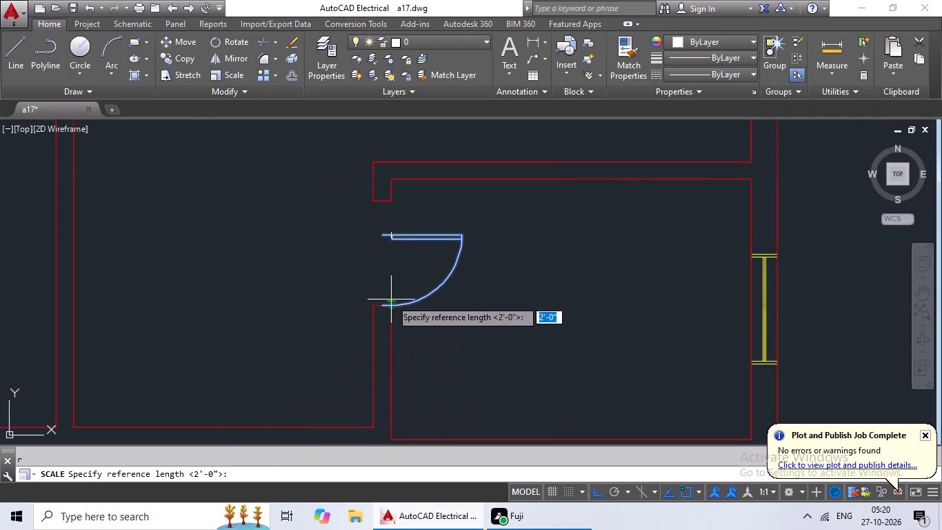
click(383, 305)
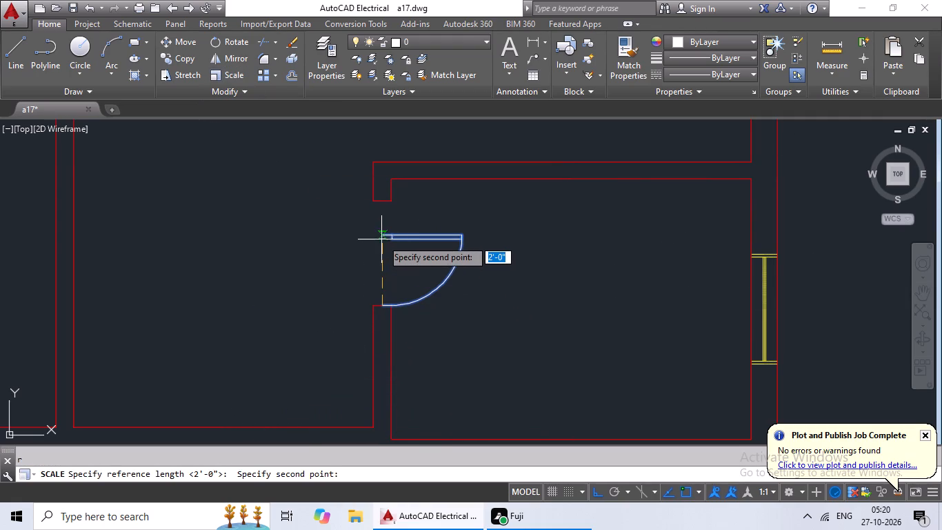
click(384, 235)
click(381, 202)
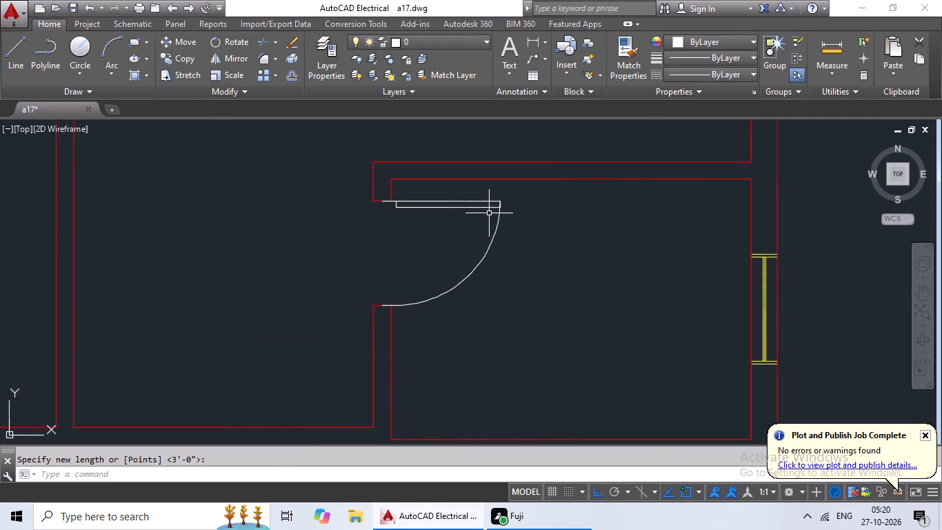
Paste a copy of the enlarged left-hand door into the doorway directly below it, its leaf along the upper jamb.
scroll(491, 213, down, 4)
middle_drag(518, 224, 421, 226)
middle_drag(622, 257, 550, 285)
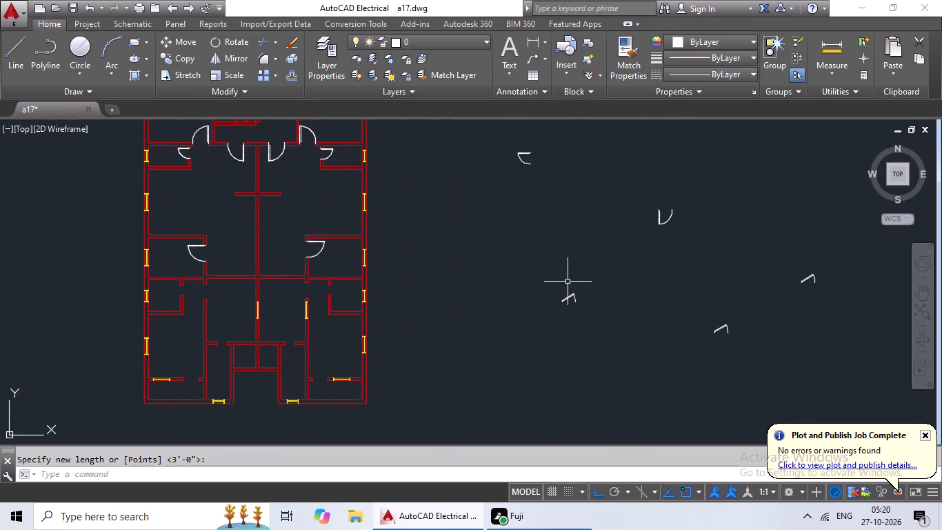
middle_drag(584, 233, 537, 257)
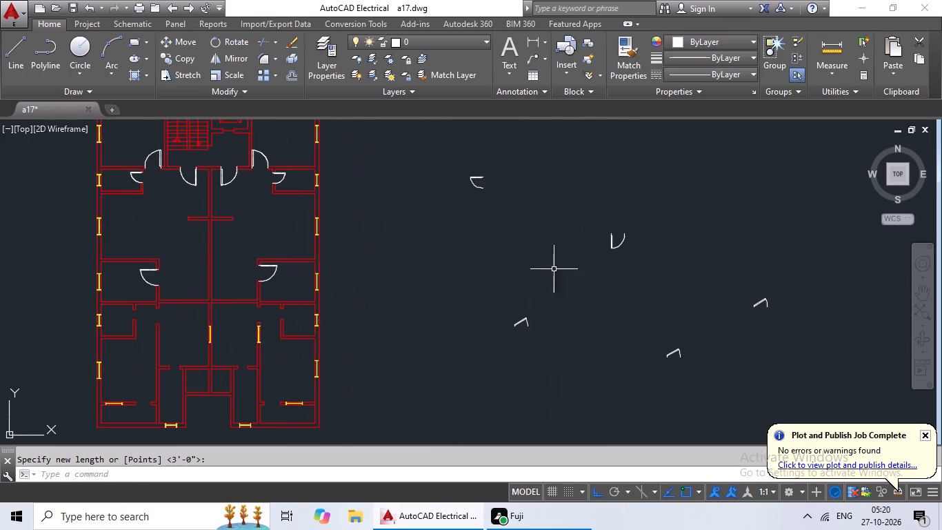
click(141, 278)
key(ctrl+c)
key(ctrl+v)
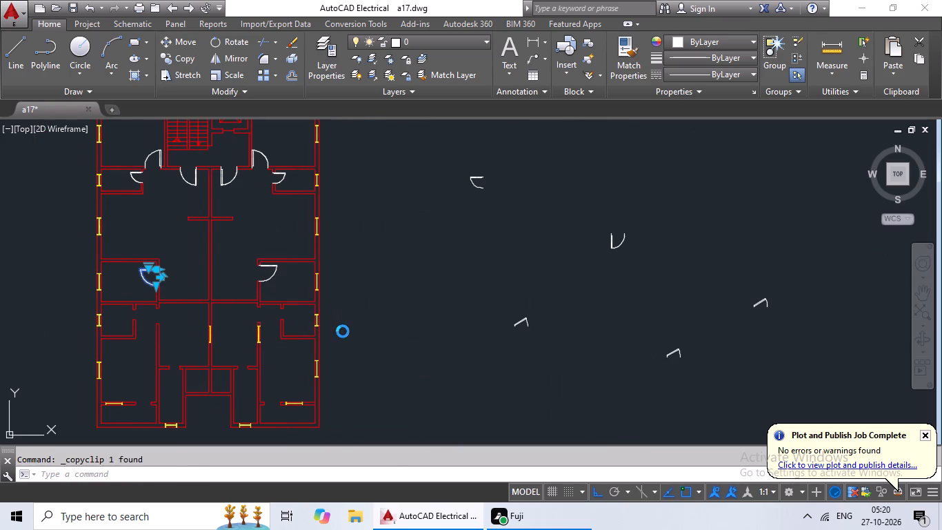
scroll(149, 325, up, 4)
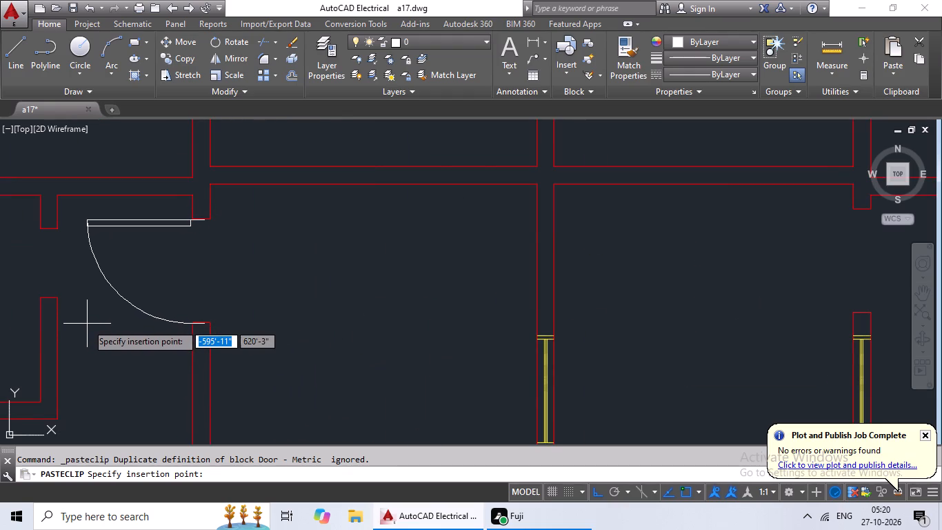
click(87, 324)
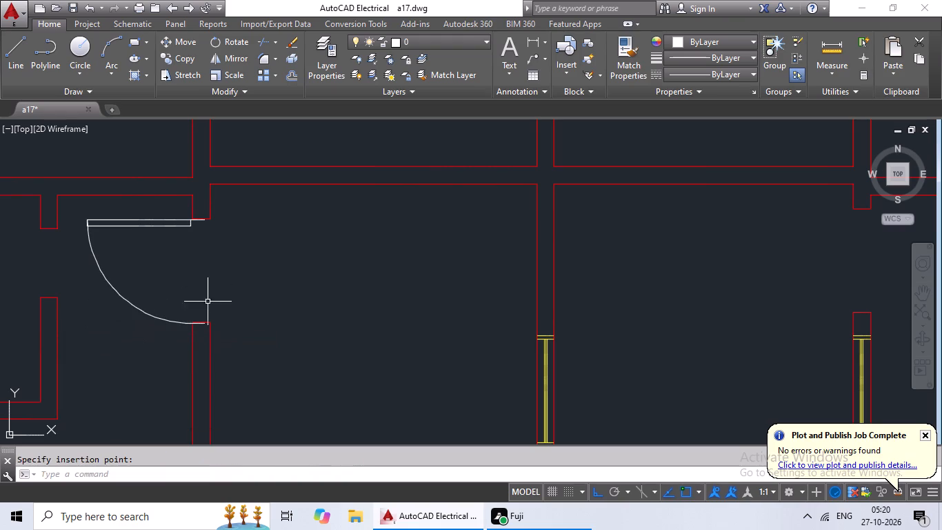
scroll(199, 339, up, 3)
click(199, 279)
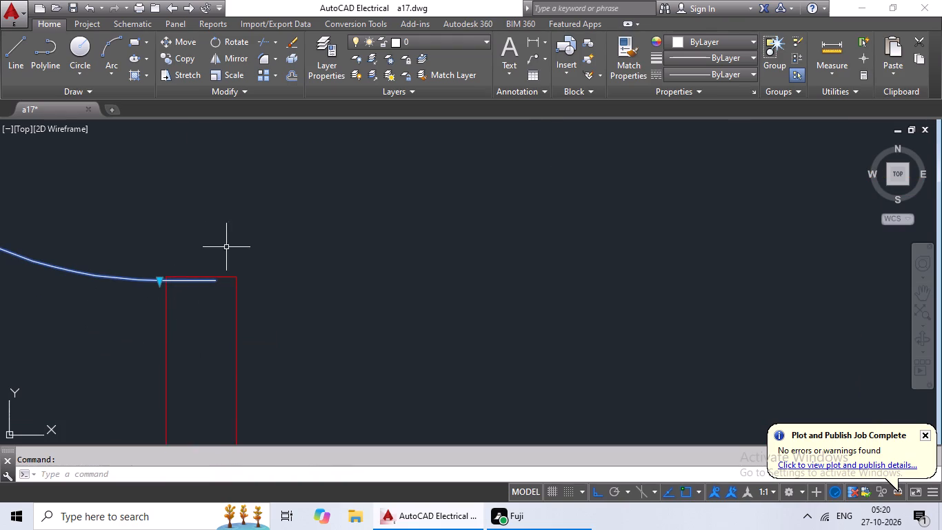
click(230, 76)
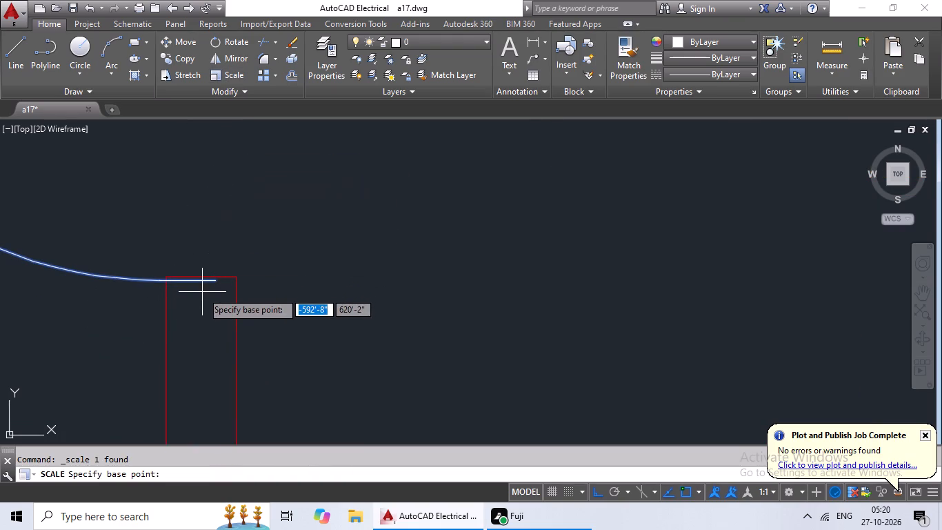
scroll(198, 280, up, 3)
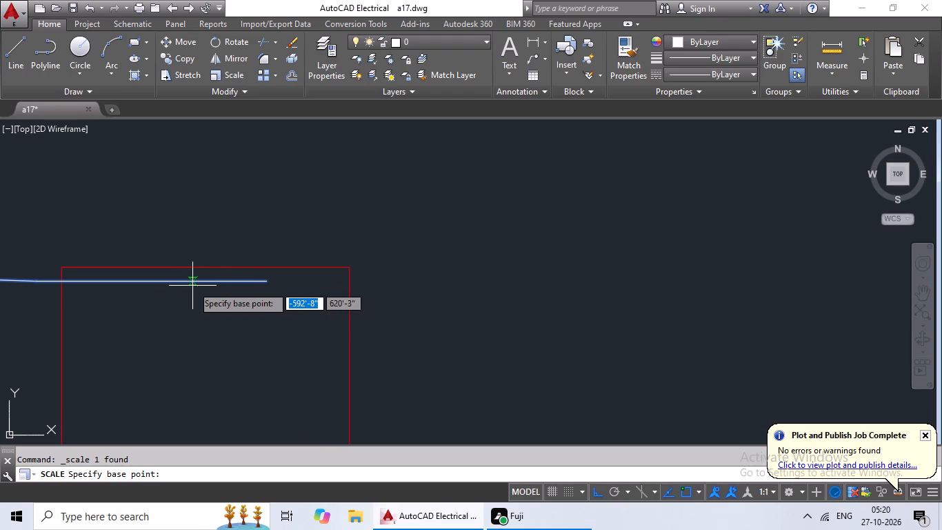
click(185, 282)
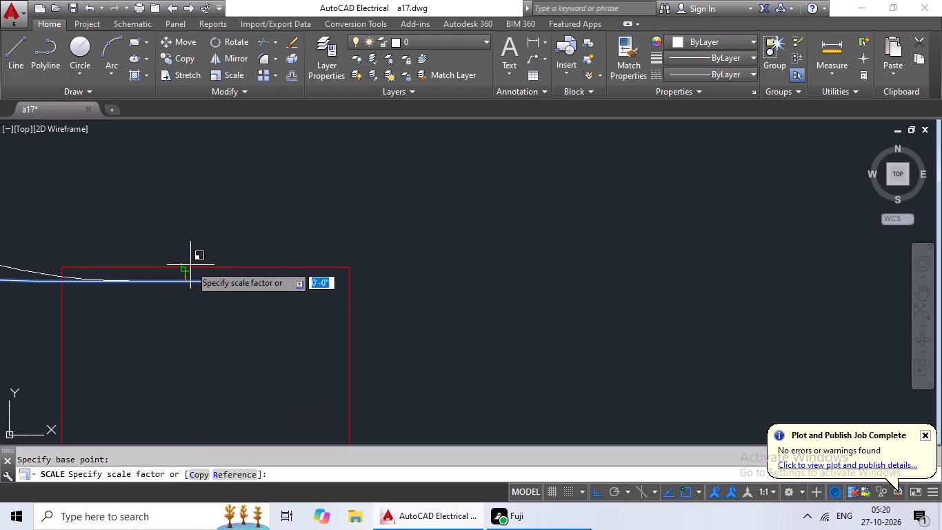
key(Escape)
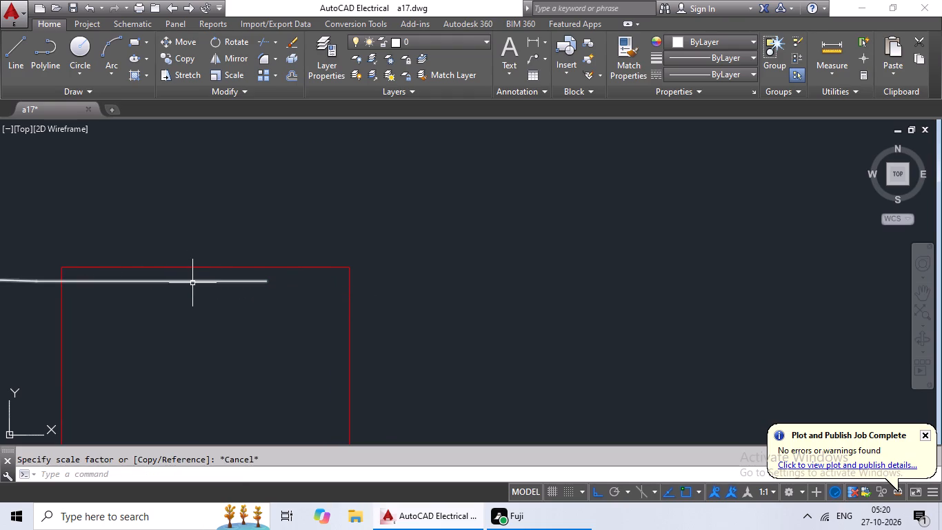
Shift the newly pasted left-hand door upward with Stretch so the lower end of its swing meets the lower jamb line.
click(193, 281)
click(199, 77)
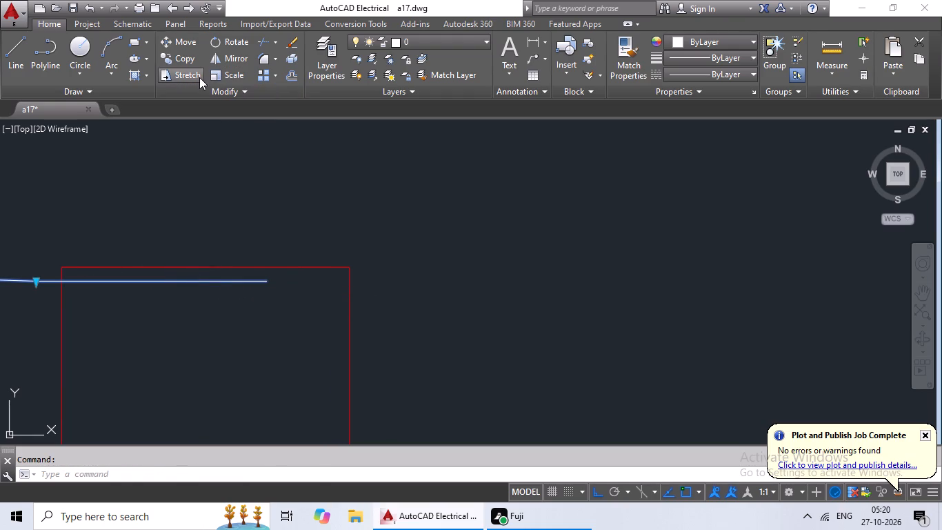
click(183, 282)
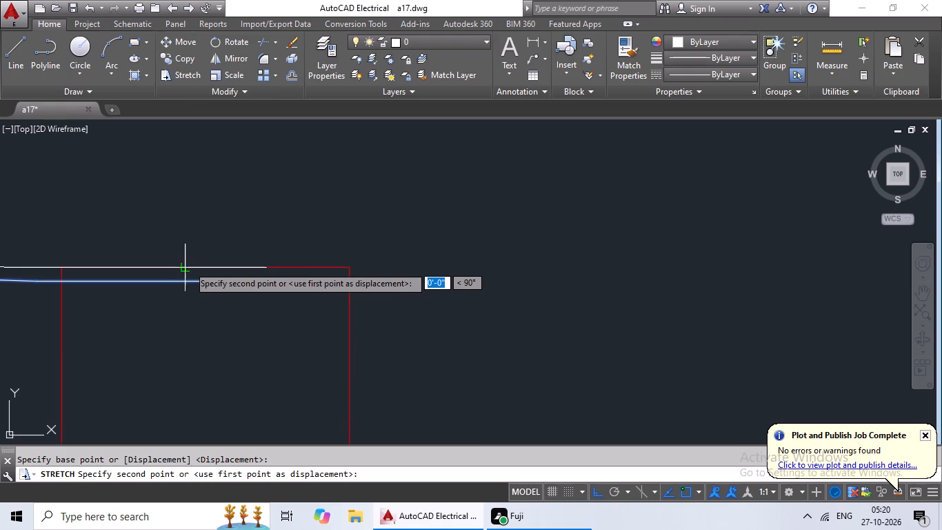
click(188, 266)
scroll(300, 271, down, 7)
middle_drag(357, 248, 334, 295)
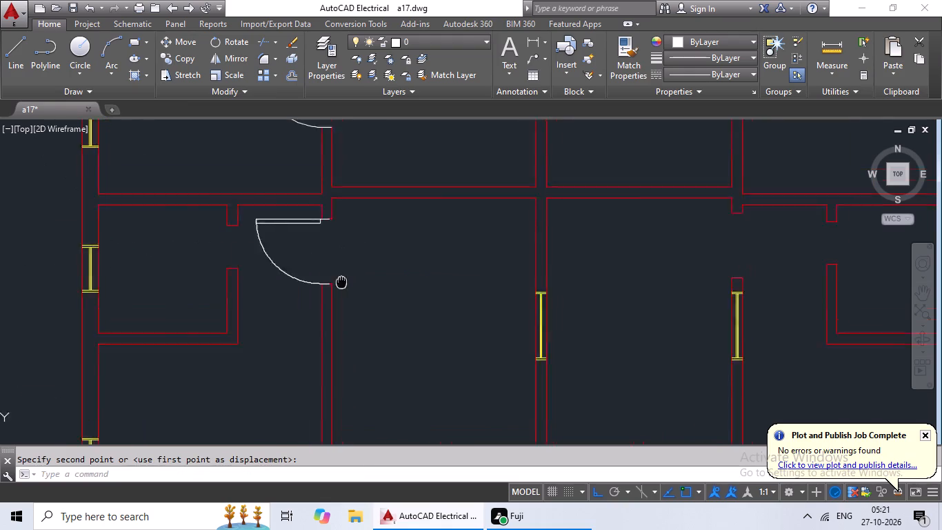
middle_drag(334, 295, 331, 302)
scroll(313, 257, up, 3)
scroll(313, 256, down, 4)
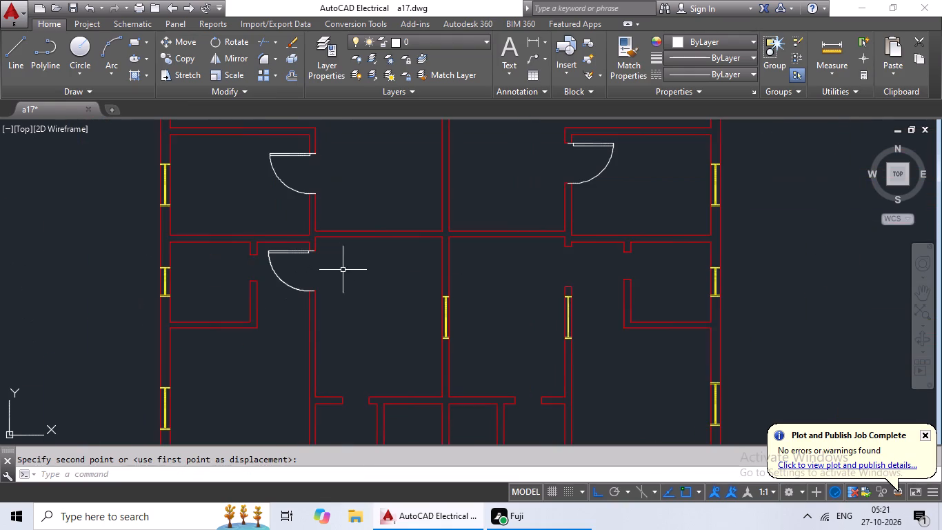
Paste a copy of the small upper-left door into the narrow doorway of the small lower-left room, its leaf along the upper jamb.
middle_drag(341, 270, 214, 271)
scroll(293, 278, down, 1)
middle_drag(353, 262, 322, 317)
scroll(343, 291, down, 1)
middle_drag(319, 289, 316, 298)
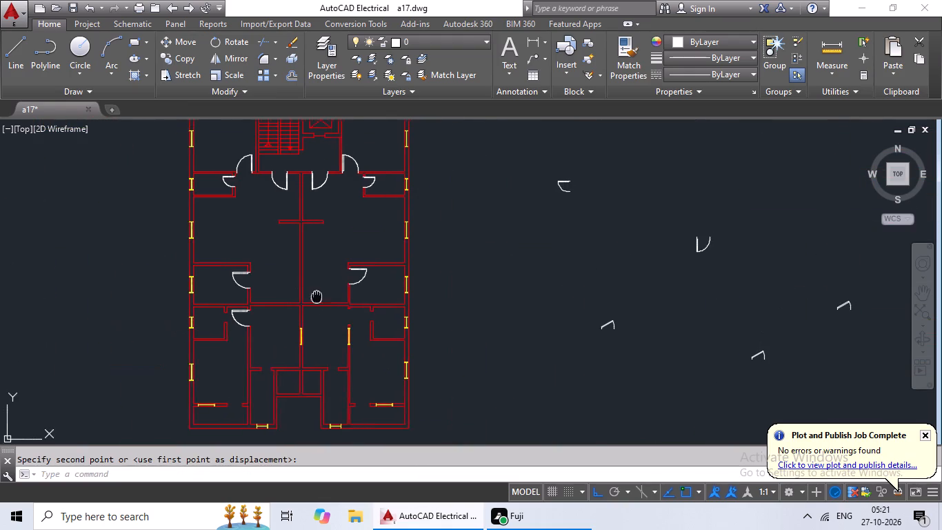
middle_drag(316, 298, 312, 308)
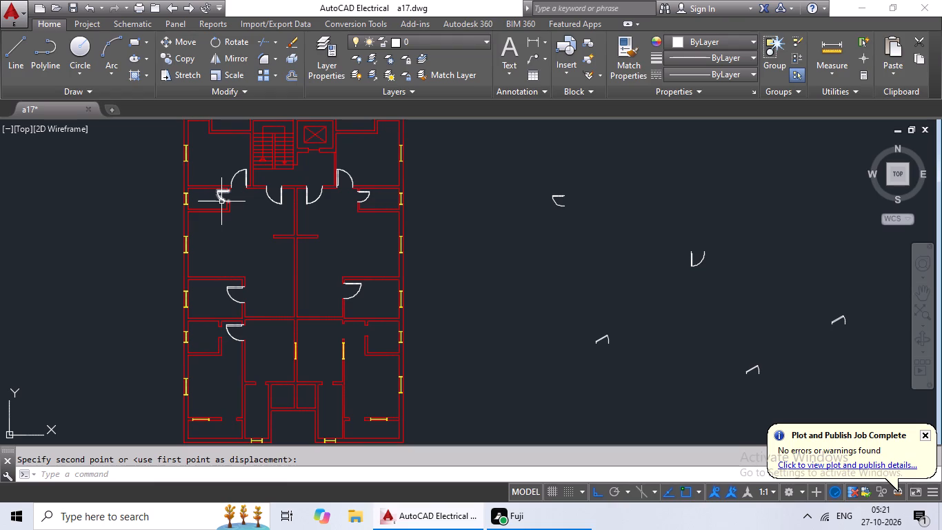
click(223, 197)
click(217, 199)
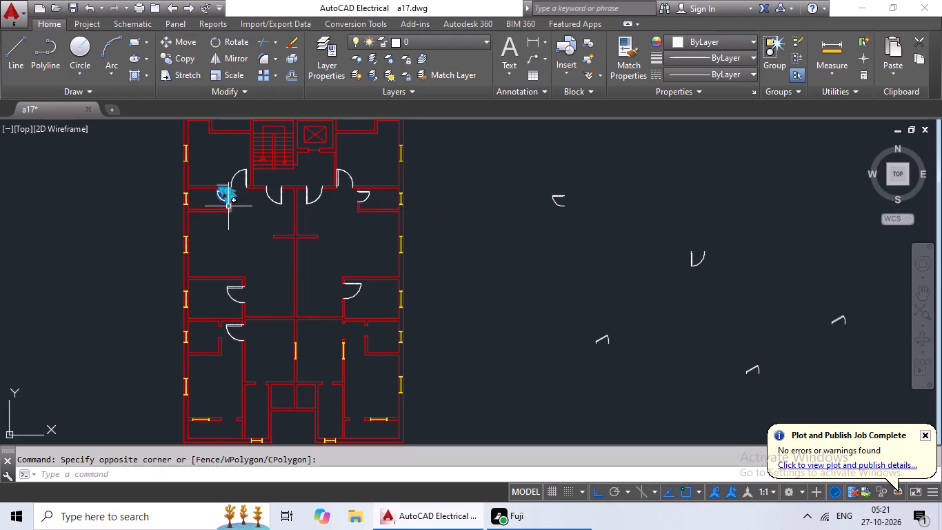
key(ctrl+c)
key(ctrl+v)
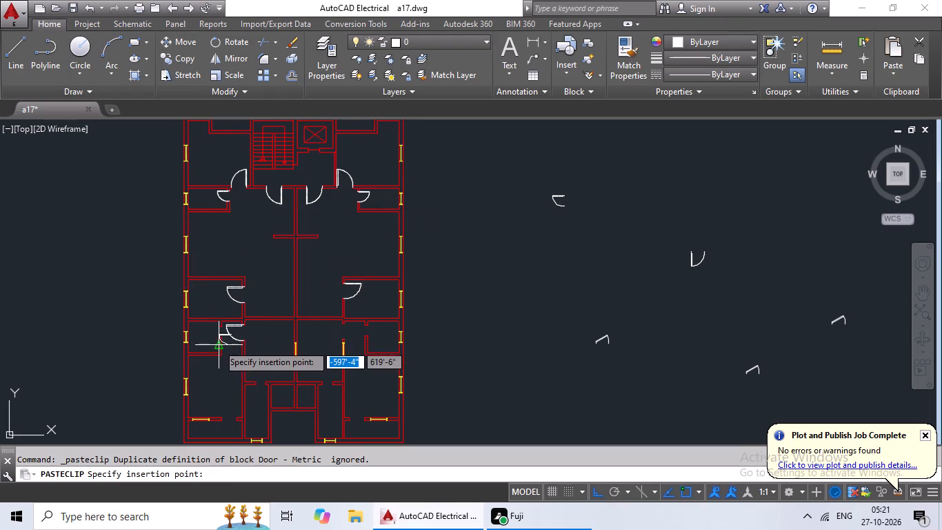
scroll(218, 344, up, 5)
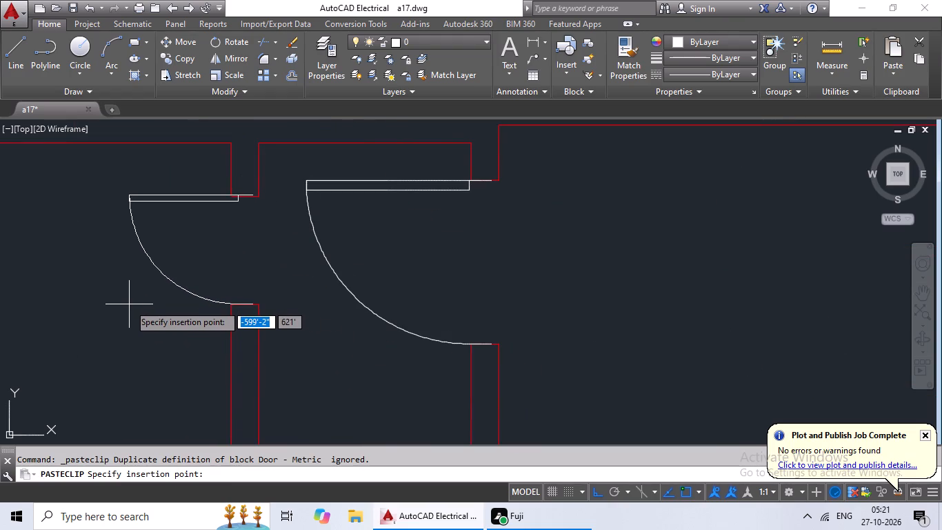
click(129, 306)
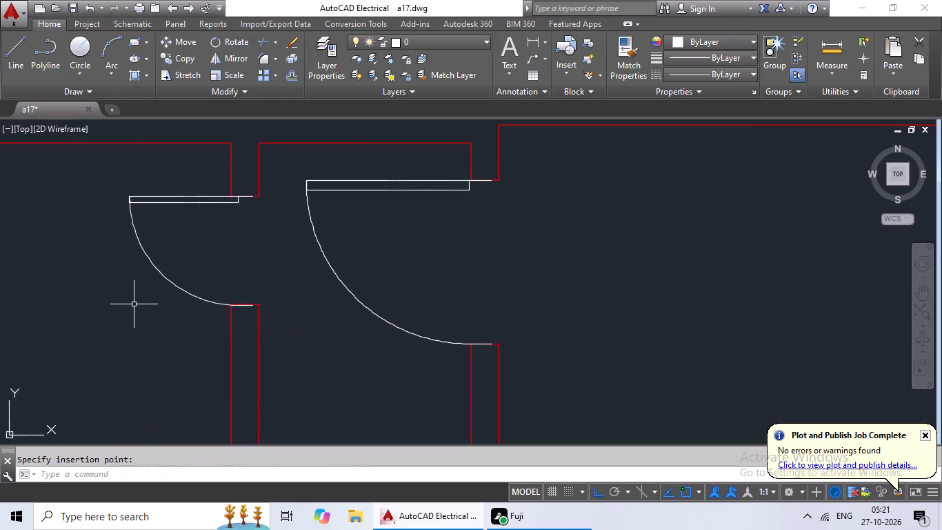
Shift the newly pasted small door upward with Stretch so the lower end of its swing meets the lower jamb line.
scroll(214, 297, up, 4)
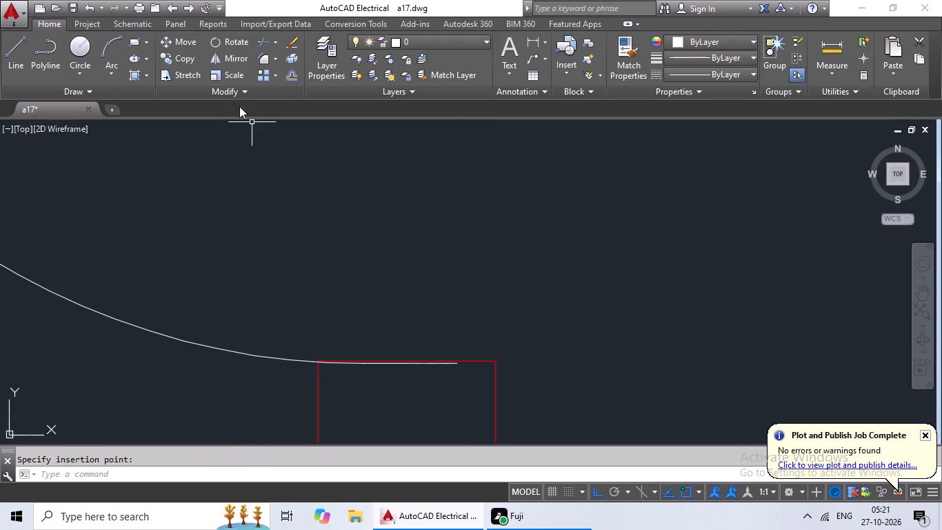
click(179, 340)
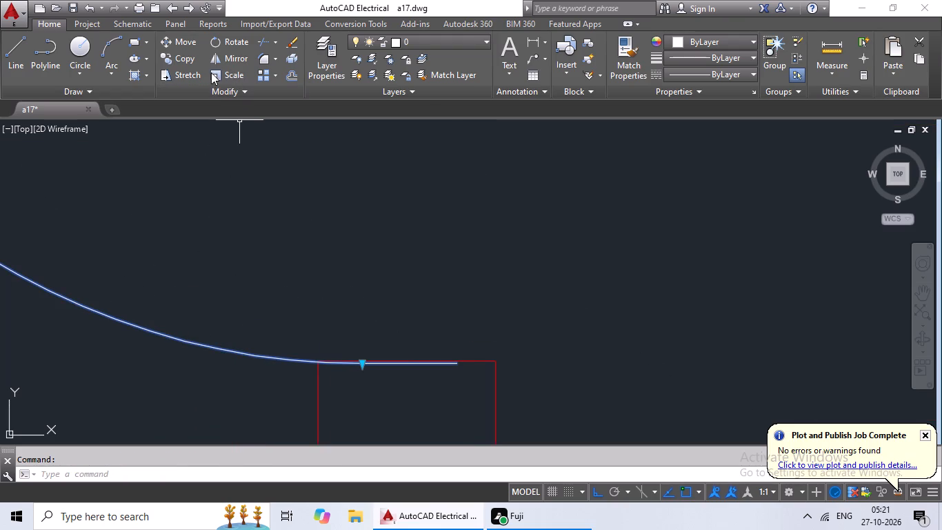
click(203, 73)
scroll(381, 364, up, 3)
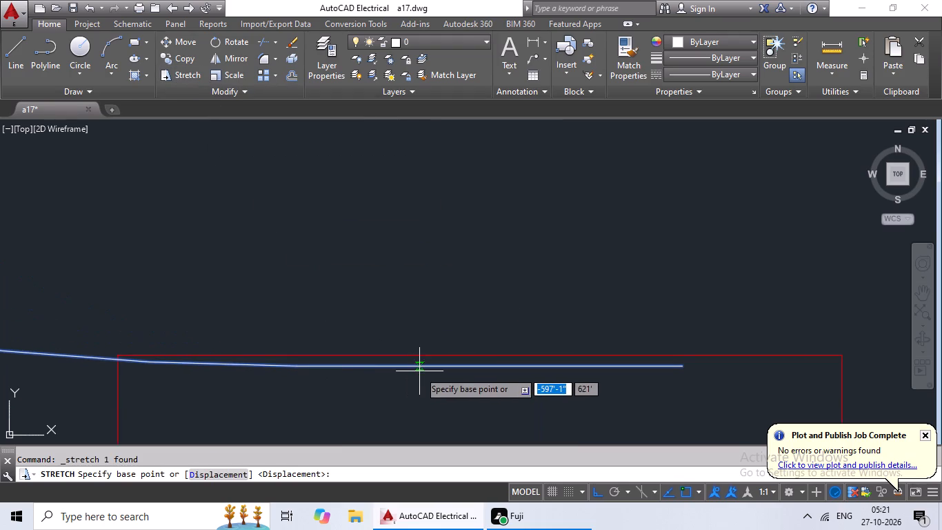
click(421, 369)
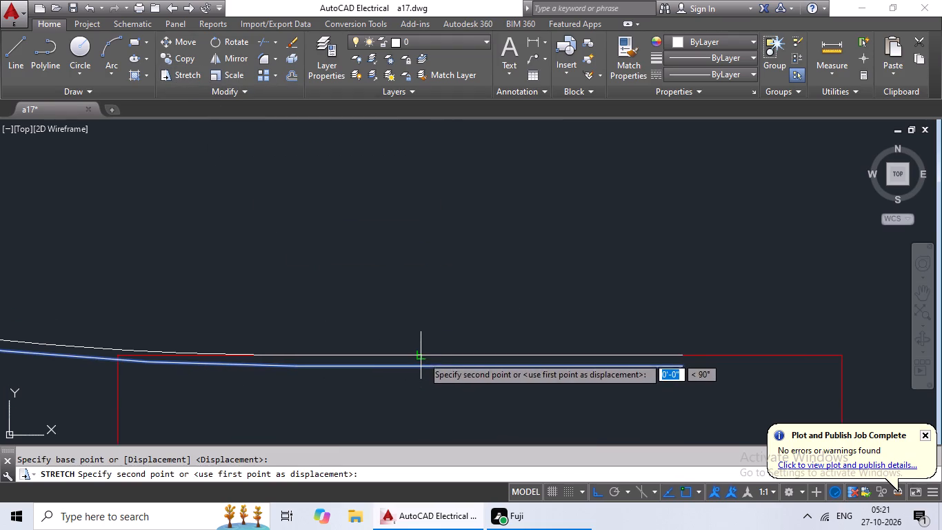
click(423, 355)
scroll(446, 351, down, 8)
scroll(512, 362, down, 2)
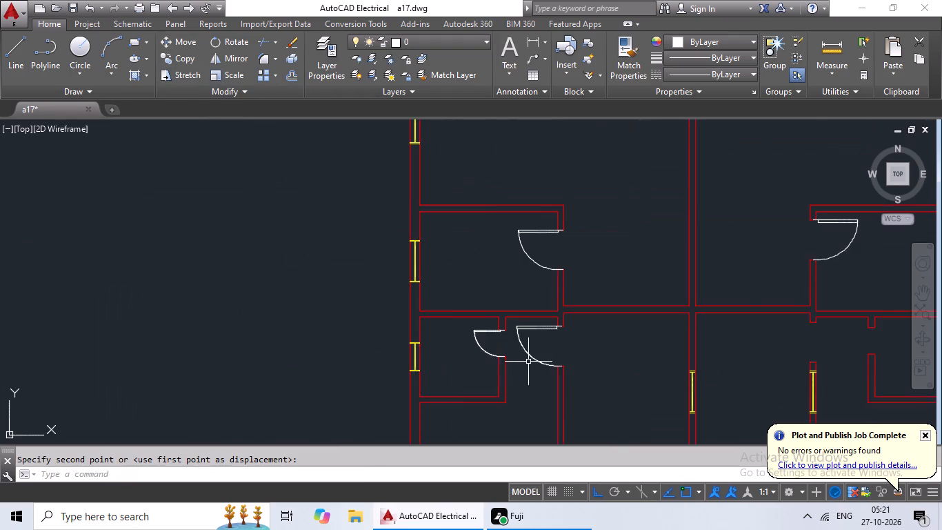
middle_drag(529, 362, 225, 300)
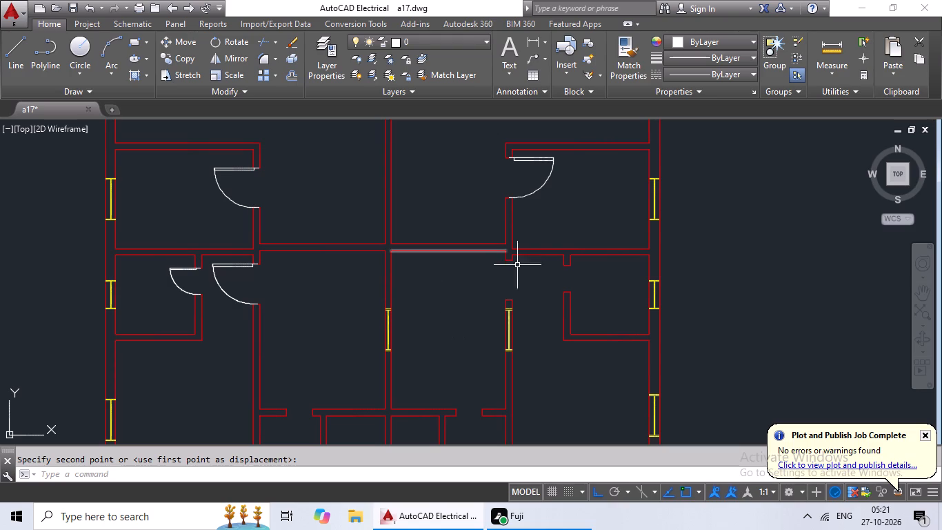
Delete the five spare door blocks lying outside the floor plan, to its right.
scroll(532, 297, down, 3)
middle_drag(741, 208, 570, 190)
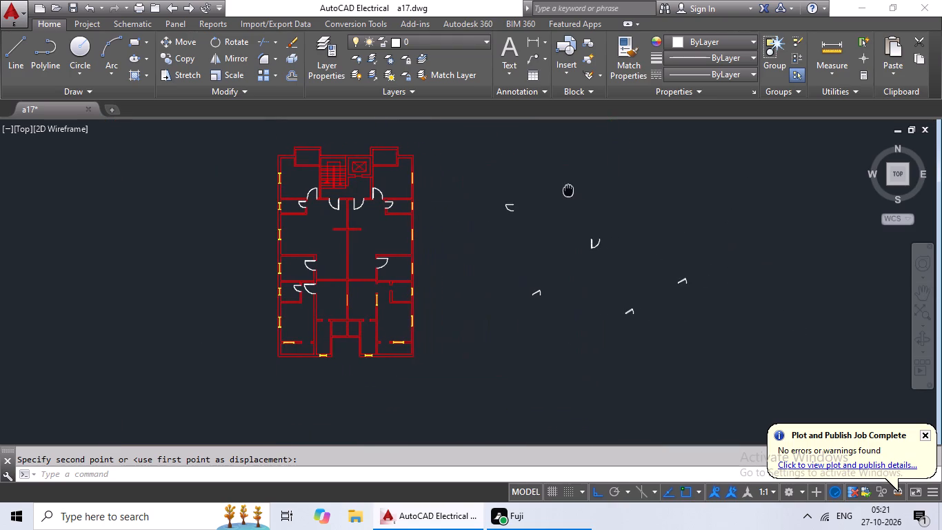
drag(613, 157, 774, 284)
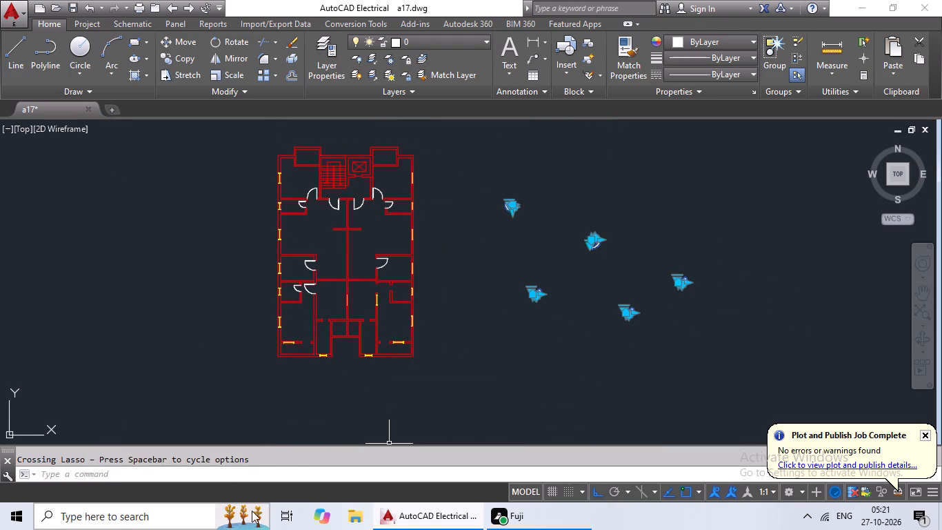
middle_drag(404, 382, 432, 398)
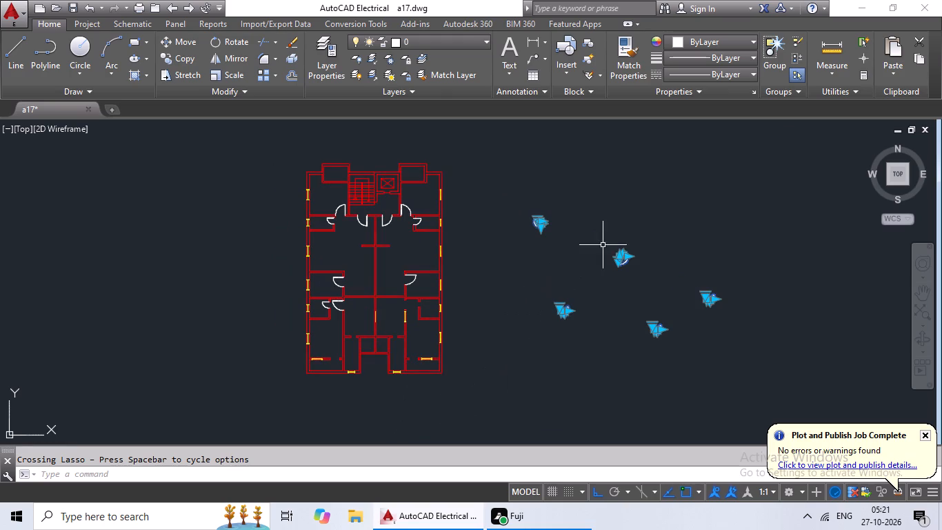
key(Delete)
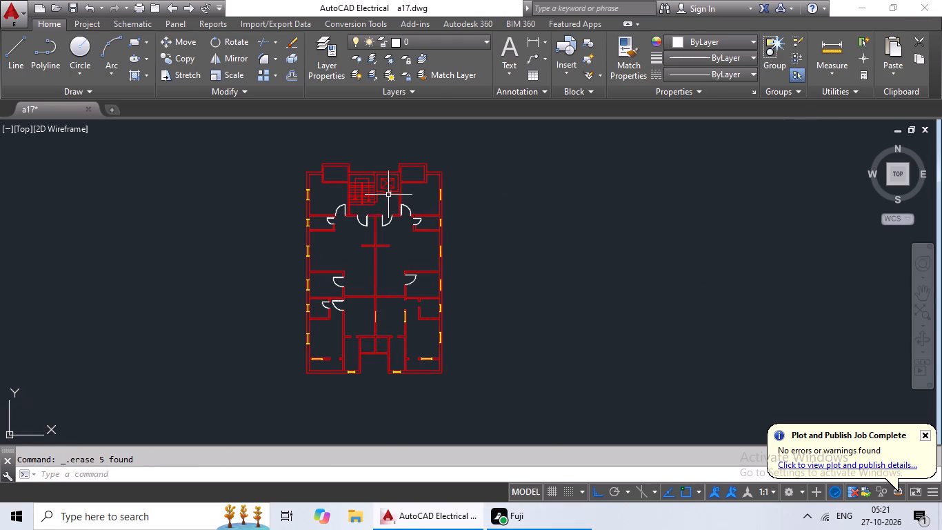
scroll(390, 197, down, 1)
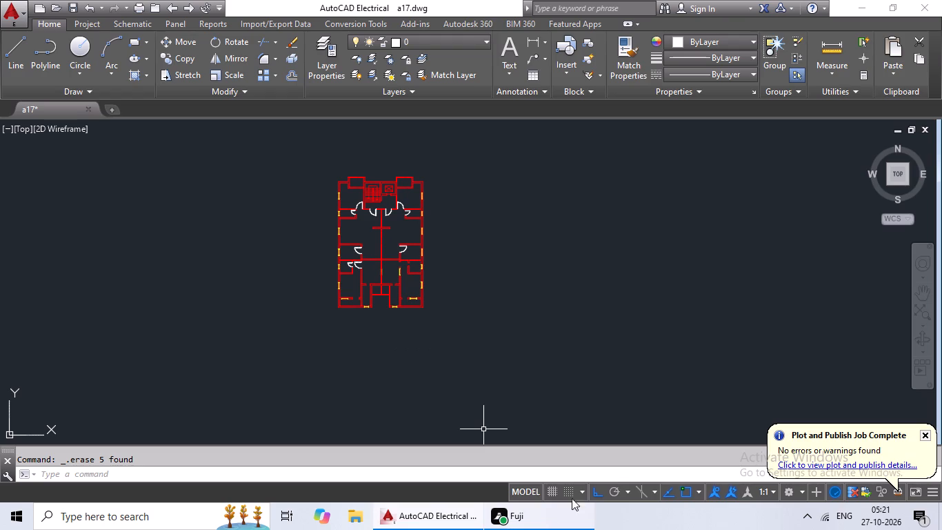
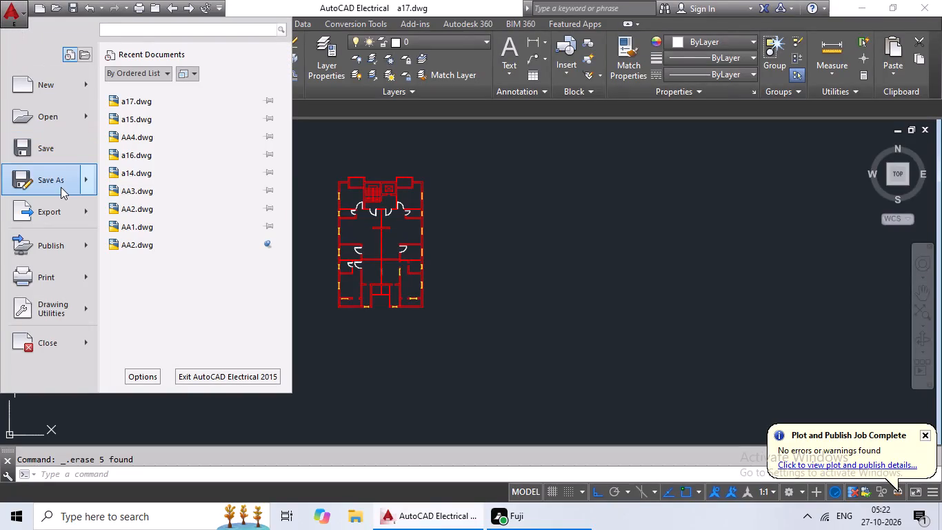
Save the drawing under the new name a18.dwg in the same folder.
click(61, 185)
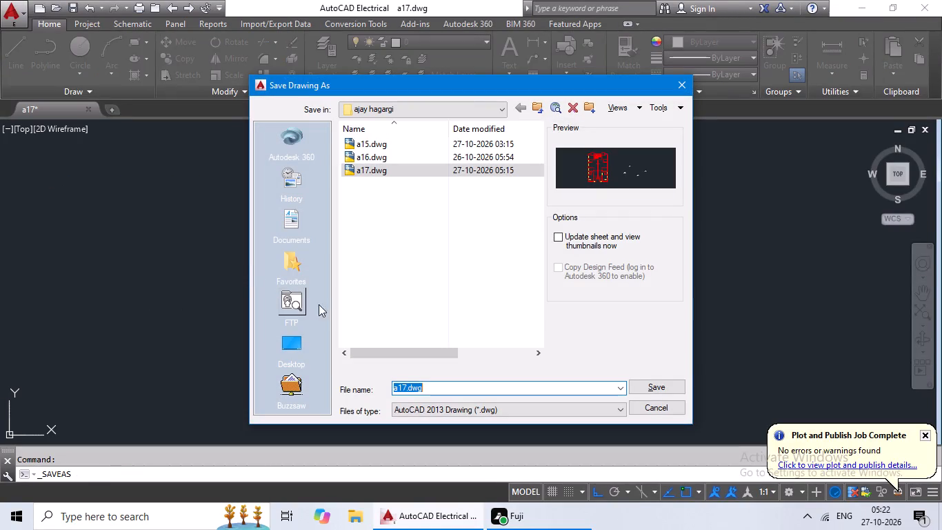
click(406, 389)
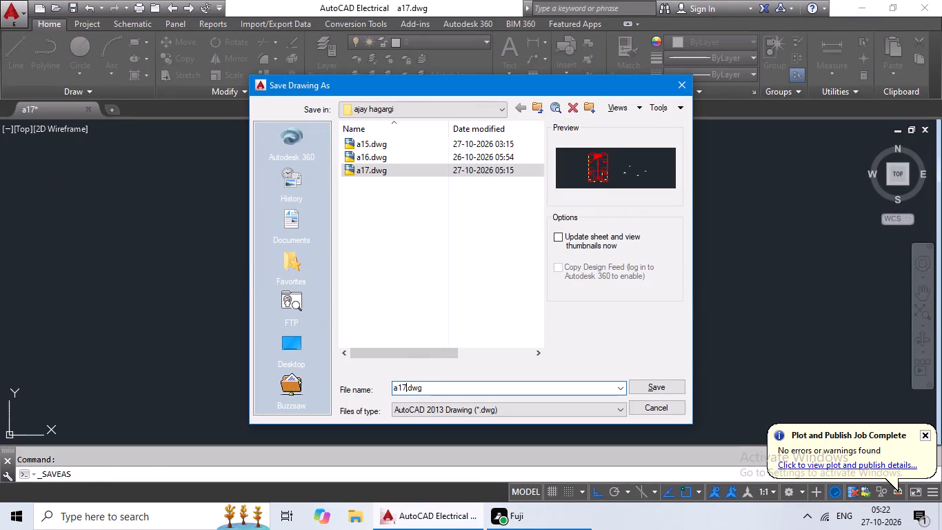
key(BackSpace)
key(8)
click(657, 389)
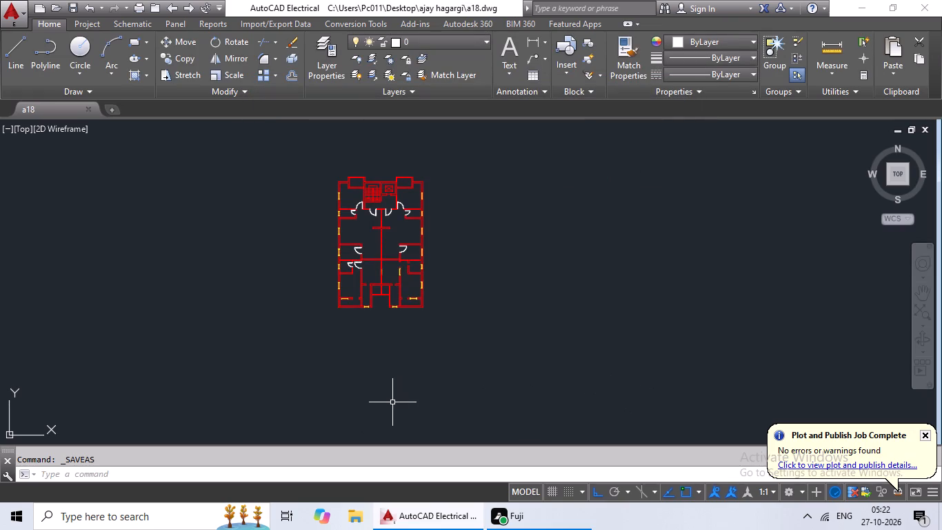
Run the LOGFILEOFF command to turn off log file recording.
text(log)
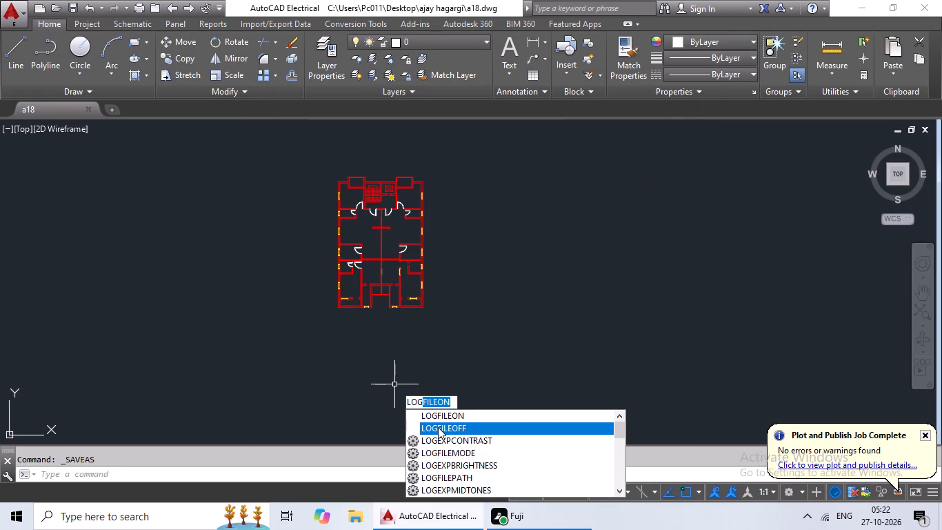
click(438, 427)
Save the drawing again as a18.dwg, replacing the existing file.
click(24, 16)
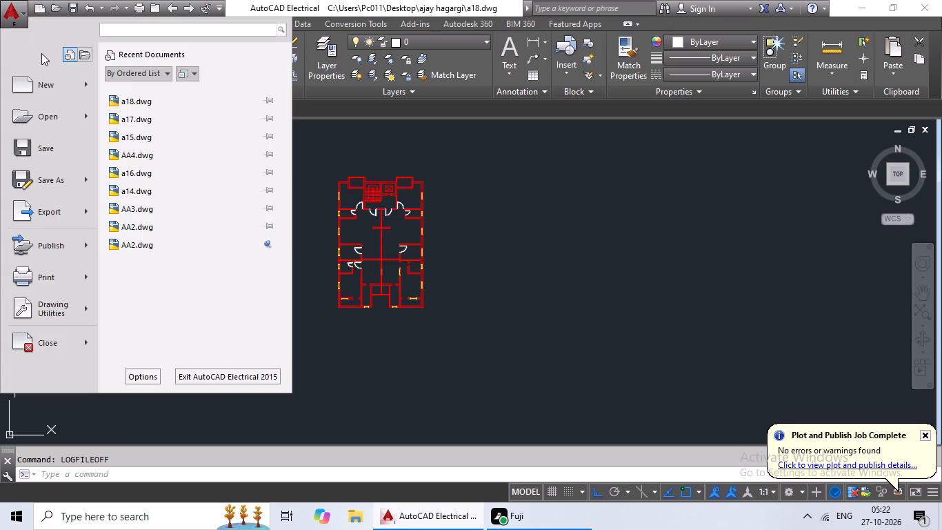
click(59, 179)
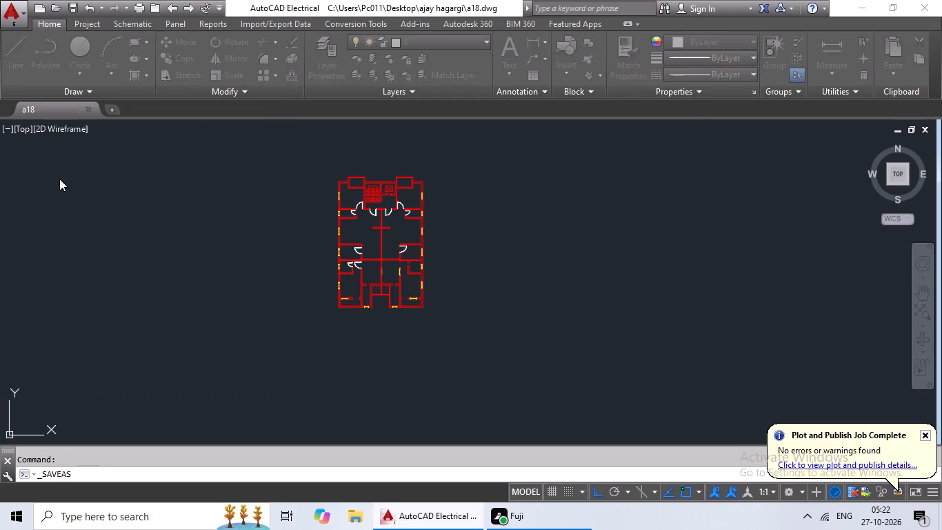
click(663, 389)
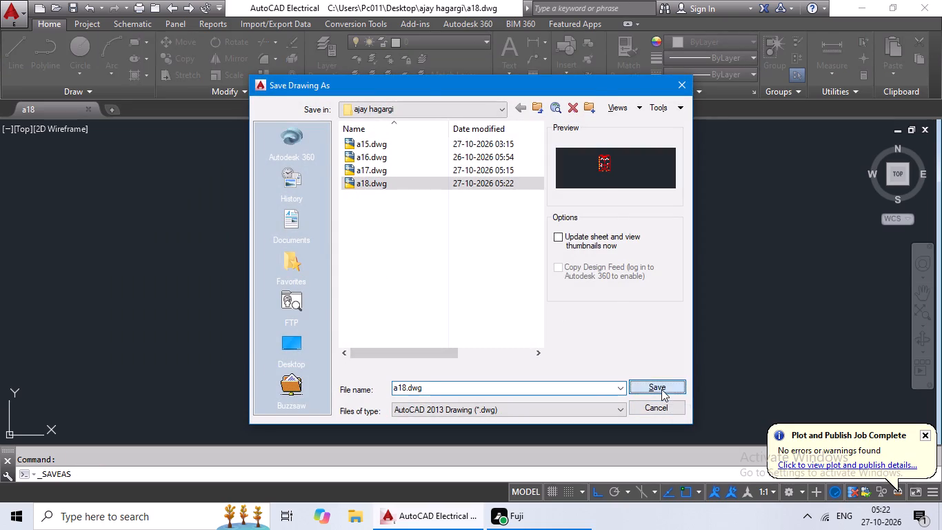
click(454, 294)
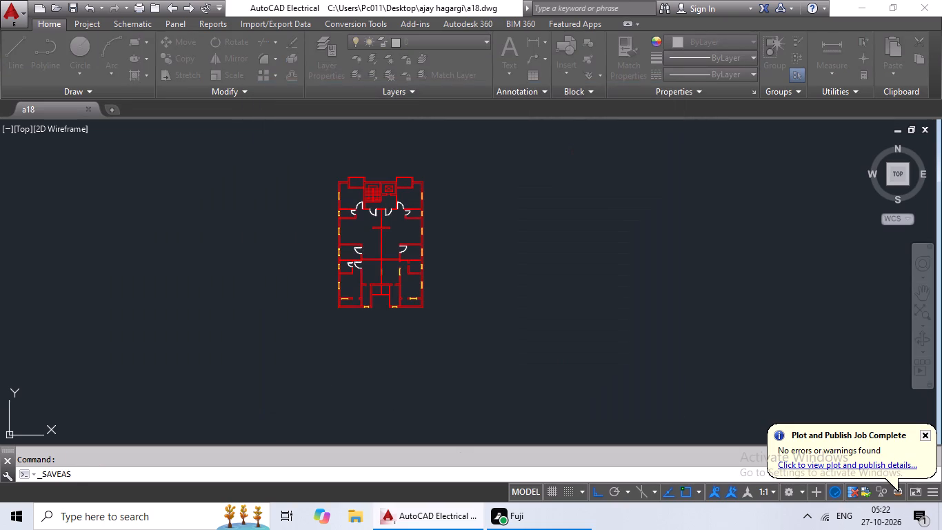
Set up a plot with the <Previous plot> page setup and a plot window enclosing the whole floor plan.
key(ctrl+p)
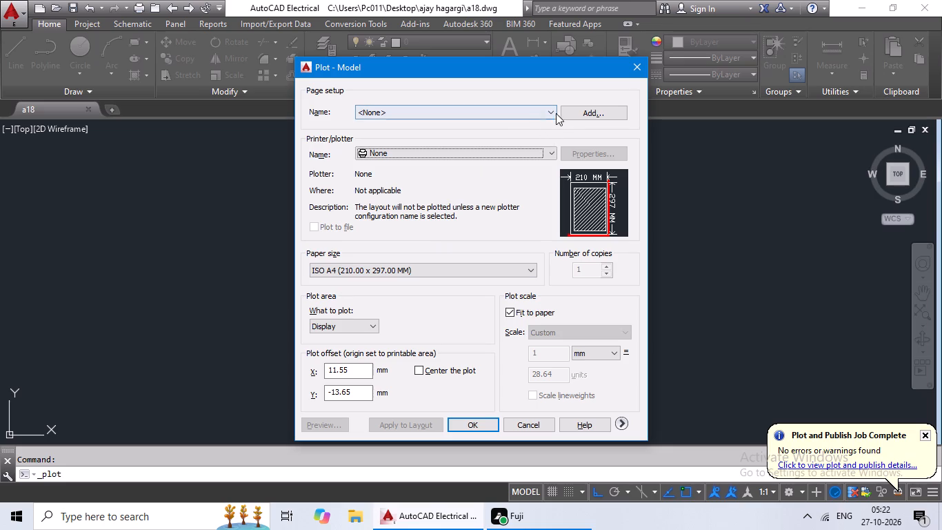
click(547, 108)
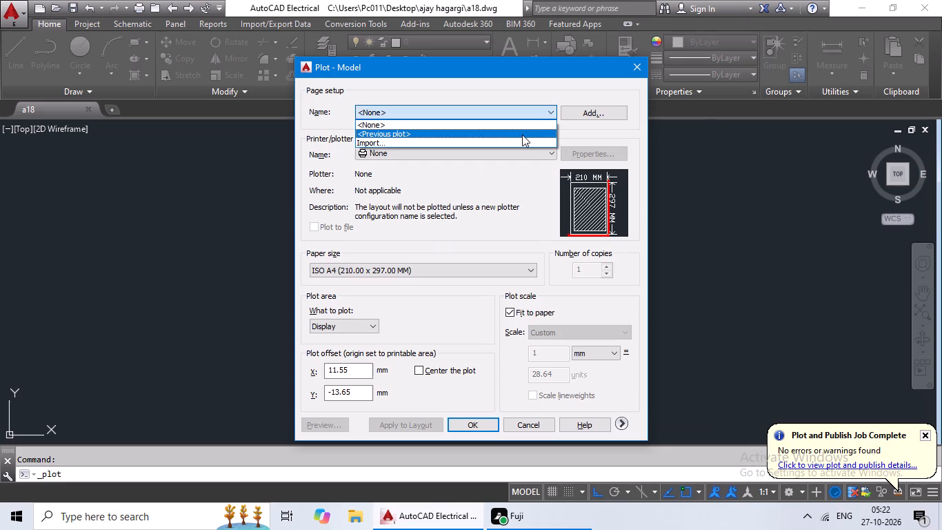
click(522, 135)
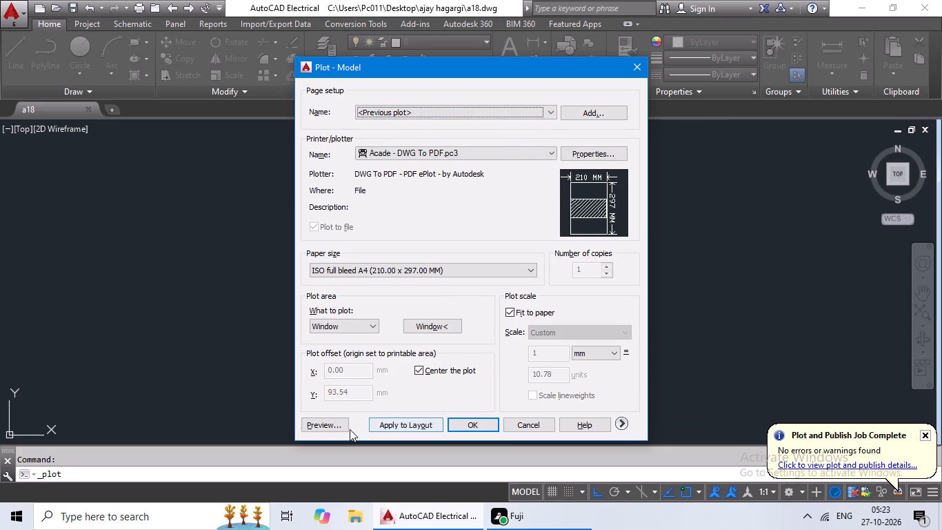
click(430, 324)
drag(297, 162, 470, 328)
click(472, 331)
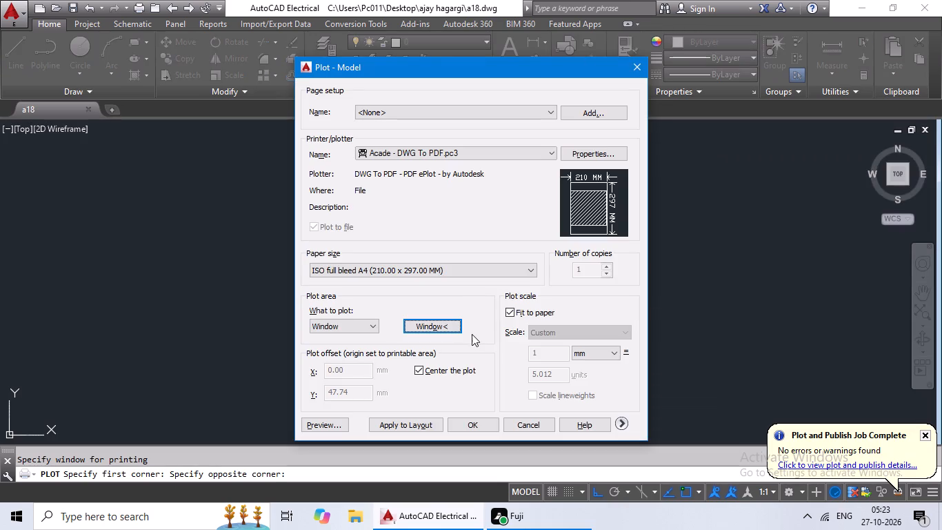
Preview the plot and output it to the file a18-Model.pdf.
click(330, 426)
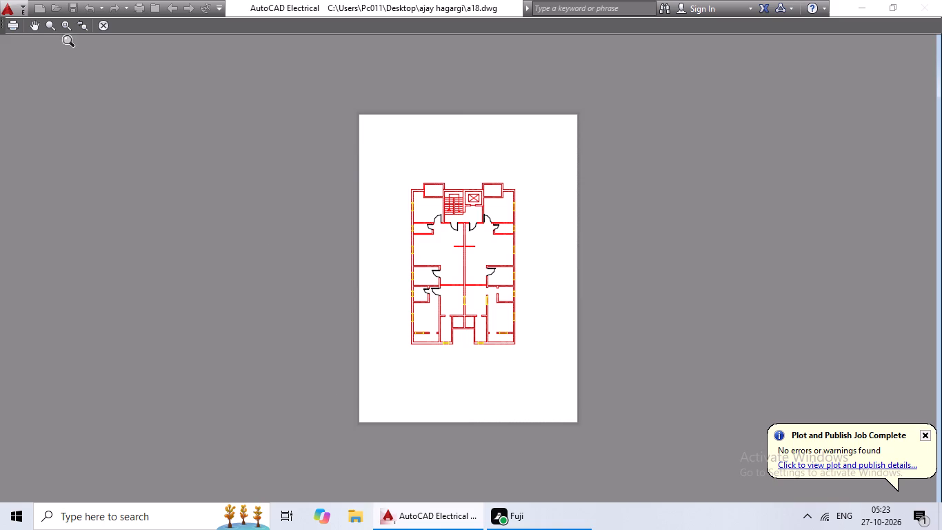
click(10, 23)
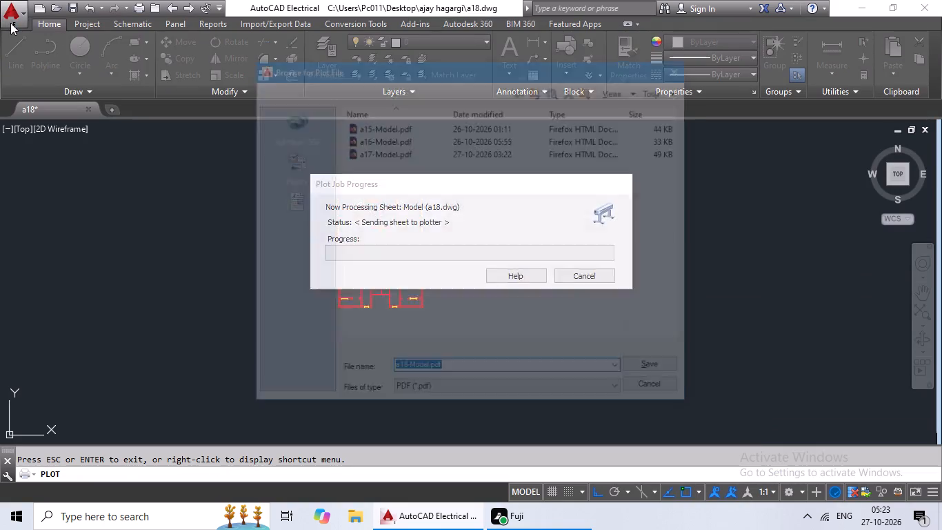
click(11, 23)
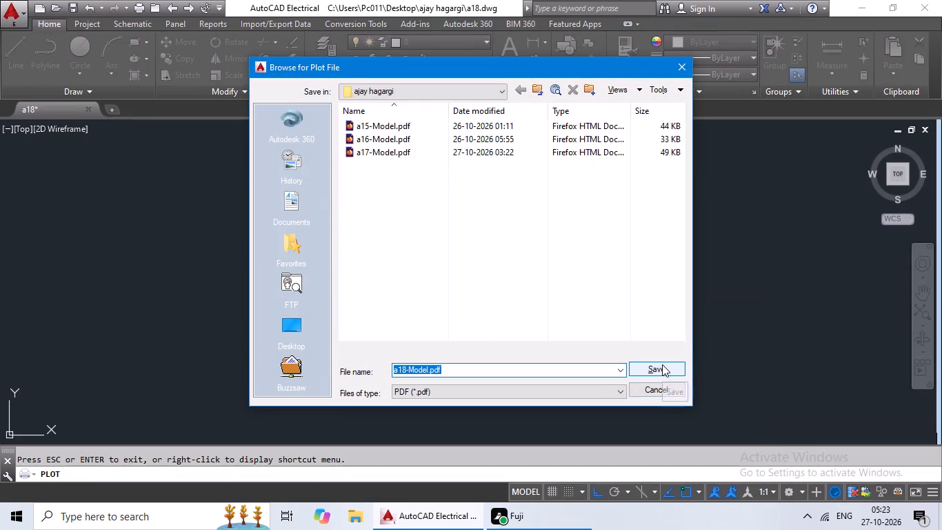
click(662, 364)
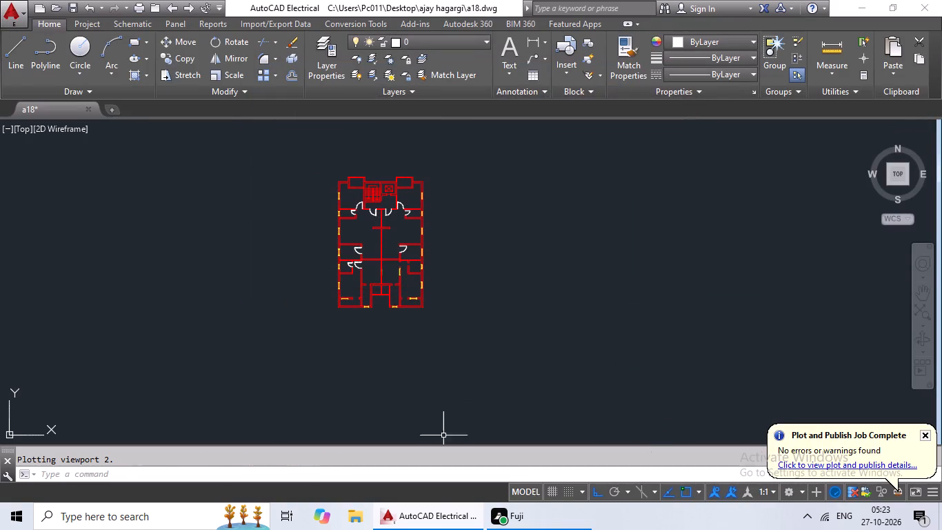